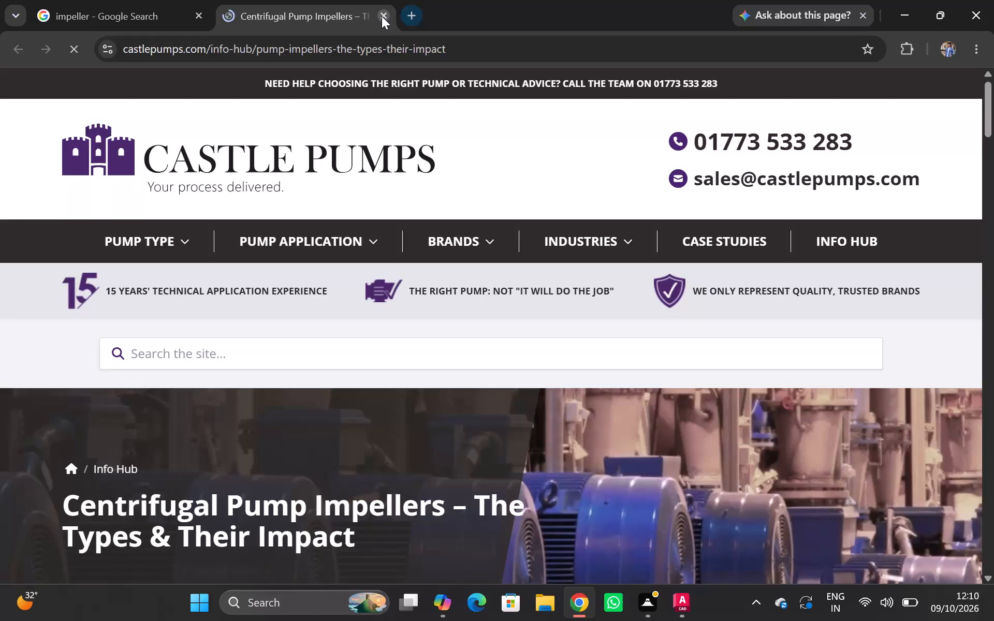
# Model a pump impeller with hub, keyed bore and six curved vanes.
# Close the Castle Pumps page about centrifugal pump impellers and return to the impeller image search results.
pyautogui.click(382, 16)
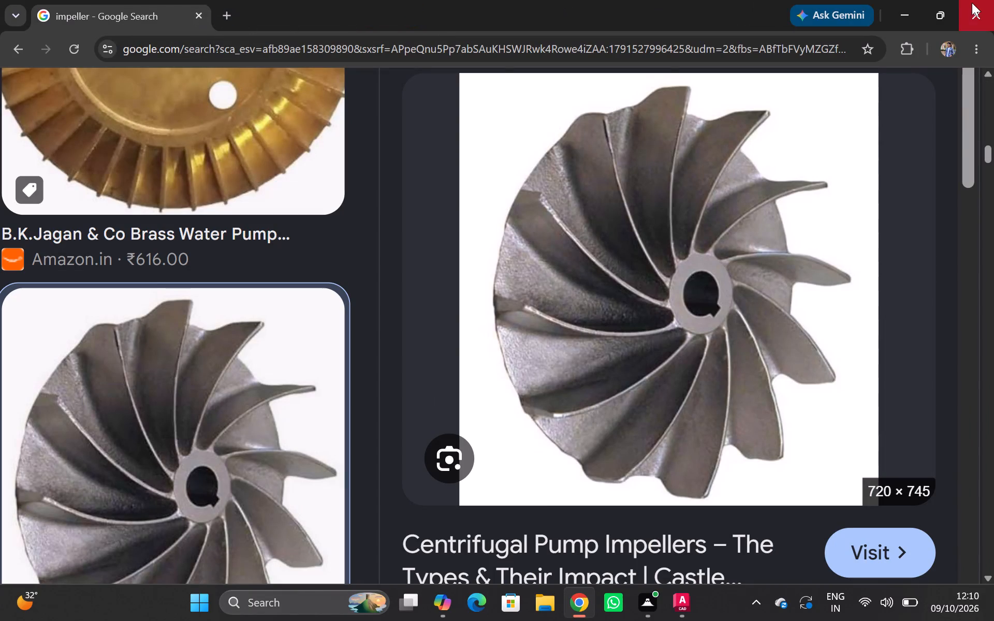
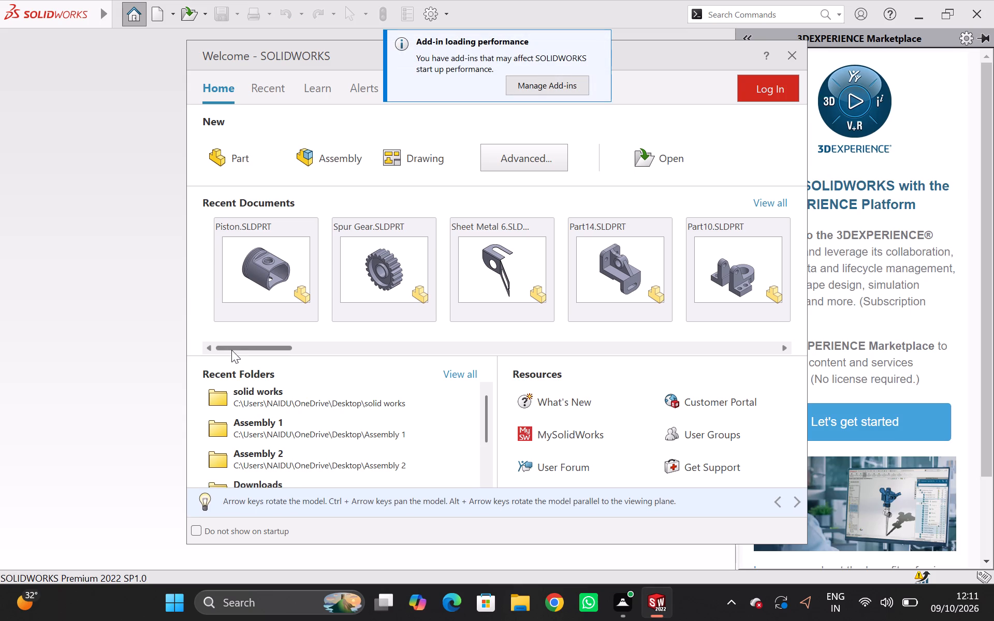
# Switch to SOLIDWORKS, create a new part and open a sketch on the Front Plane.
pyautogui.click(240, 153)
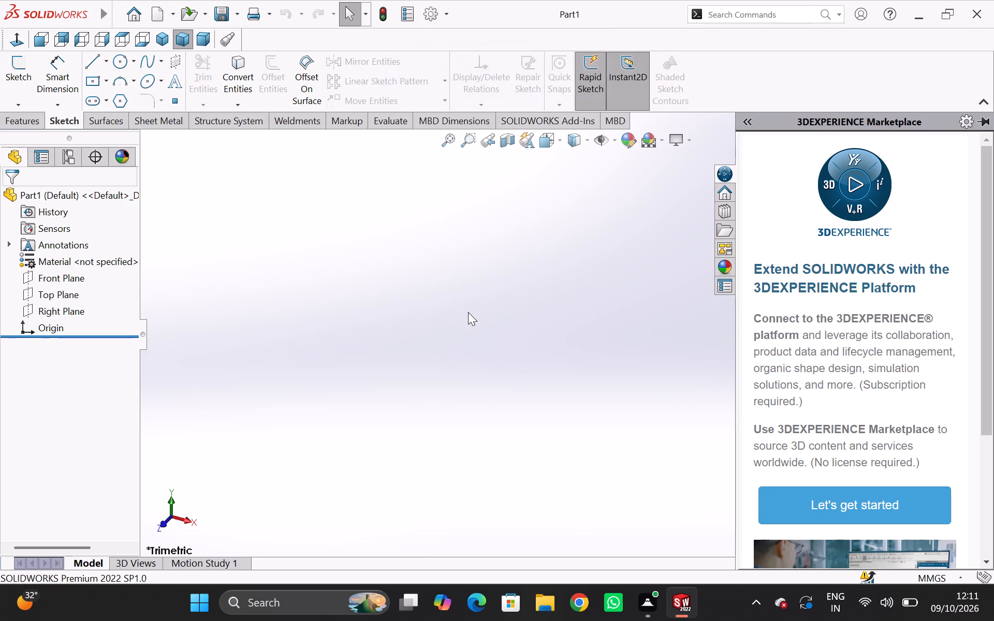
pyautogui.click(448, 345)
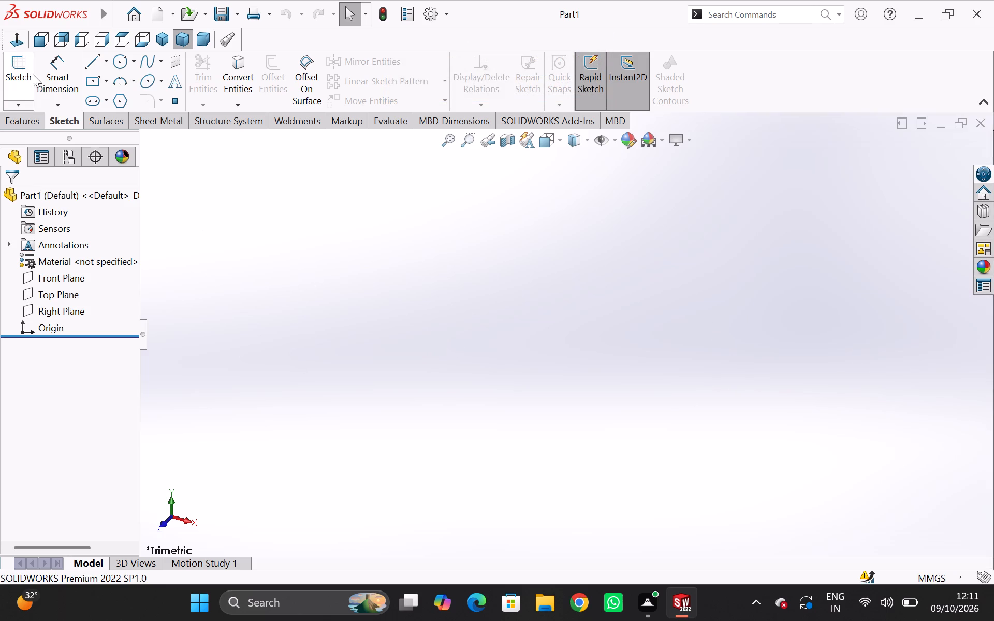
pyautogui.click(23, 86)
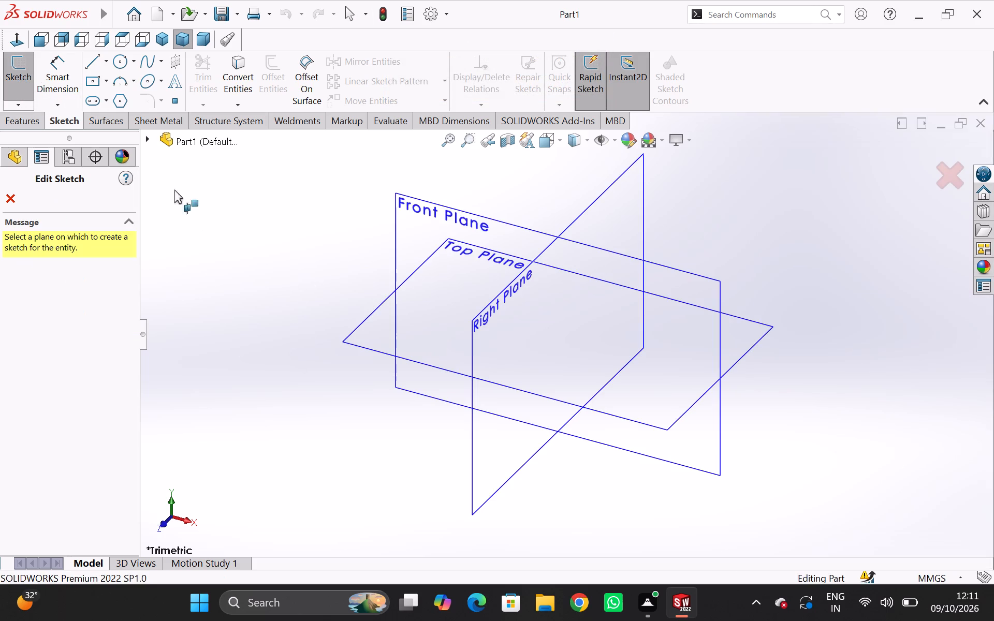
pyautogui.click(411, 195)
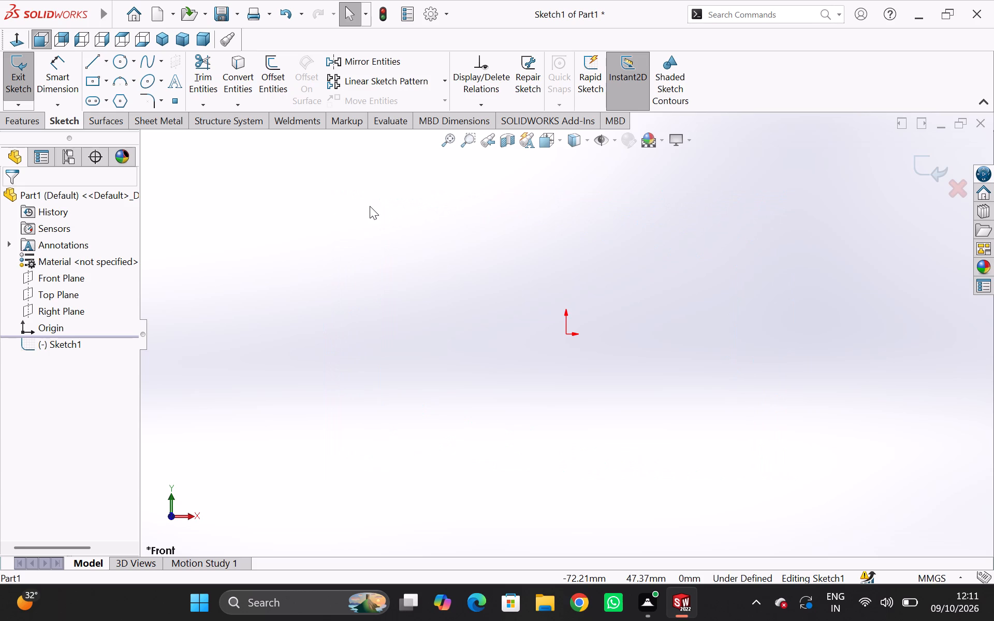
# Sketch a vertical construction line about 71 mm long passing through the origin.
pyautogui.click(94, 62)
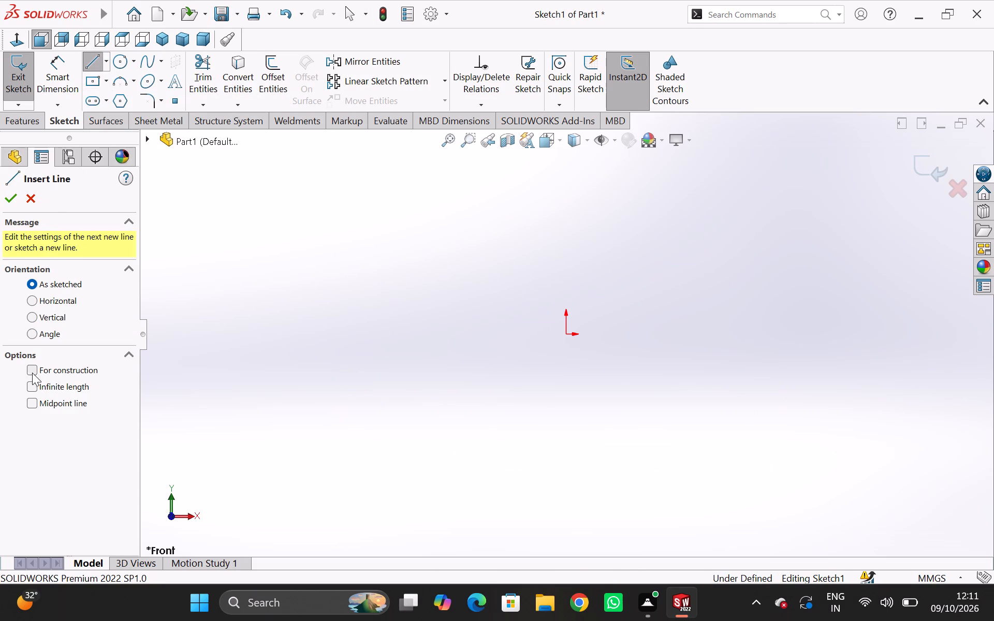
pyautogui.click(32, 374)
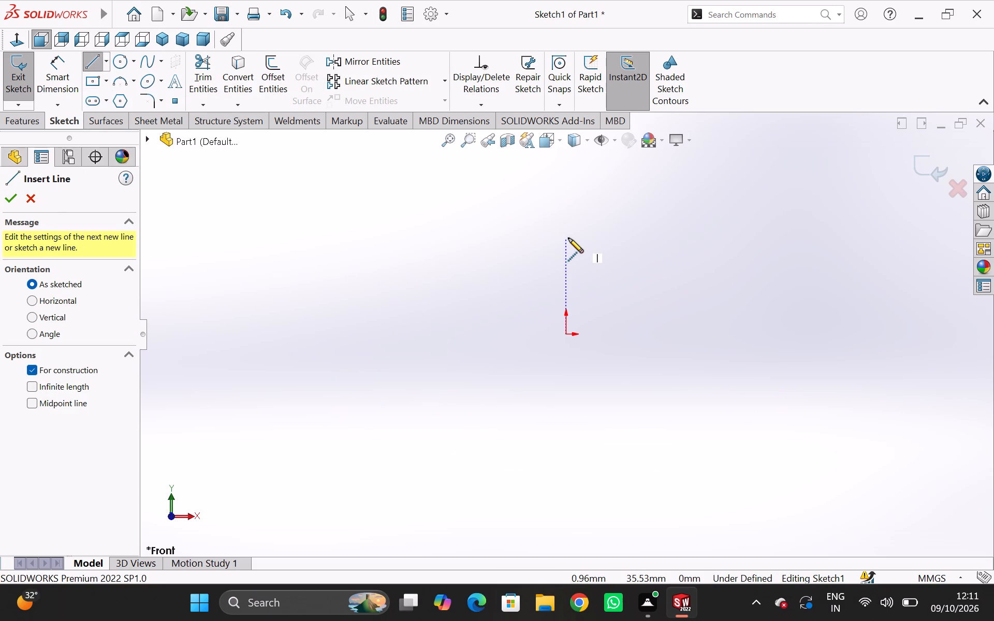
pyautogui.click(568, 238)
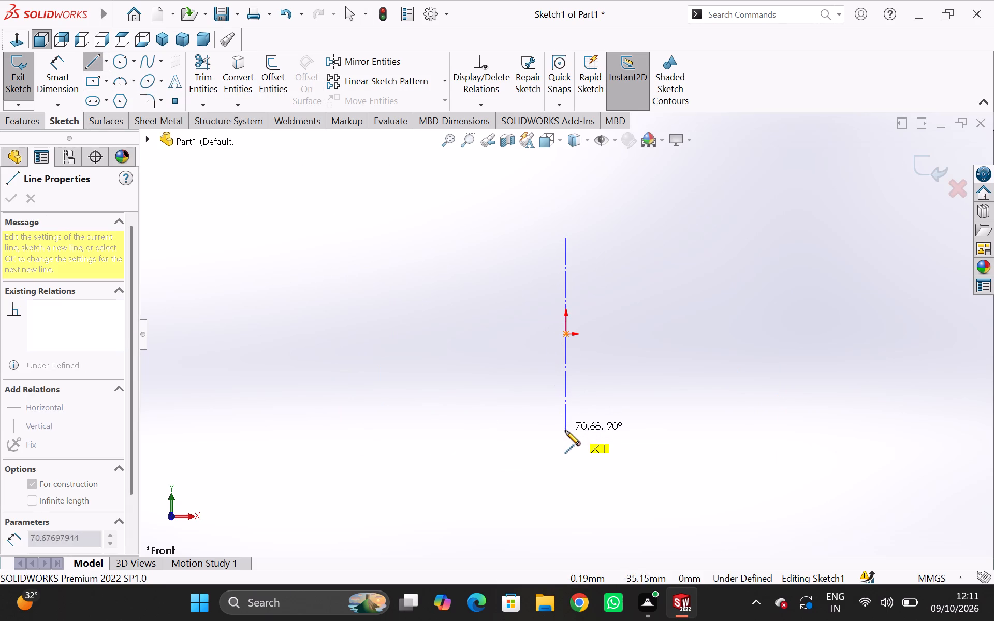
pyautogui.click(565, 432)
pyautogui.press('Escape')
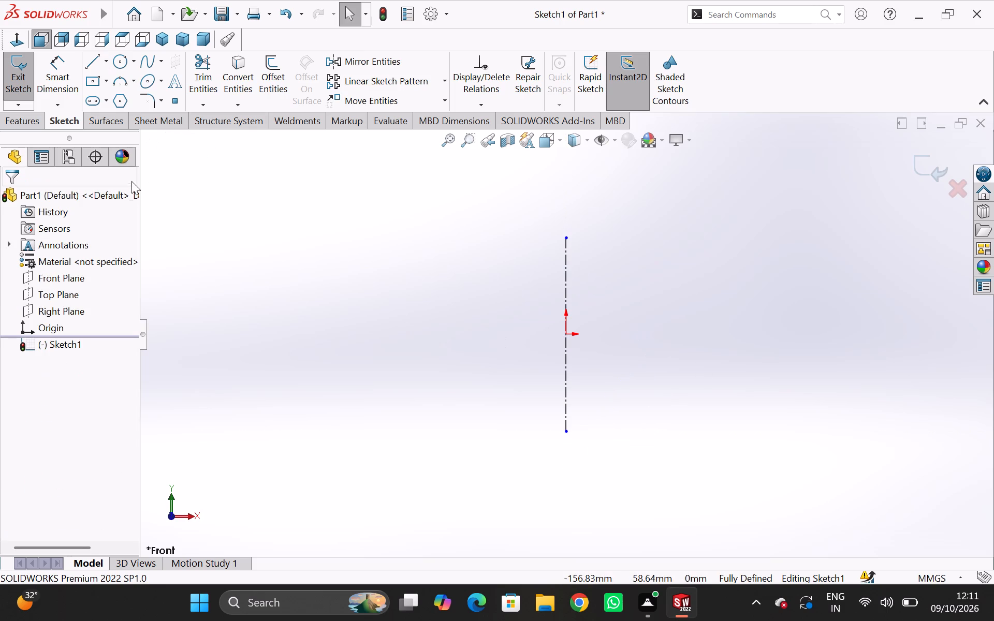
# Sketch a horizontal construction line through the origin, extending past the vertical centreline on both sides.
pyautogui.click(102, 66)
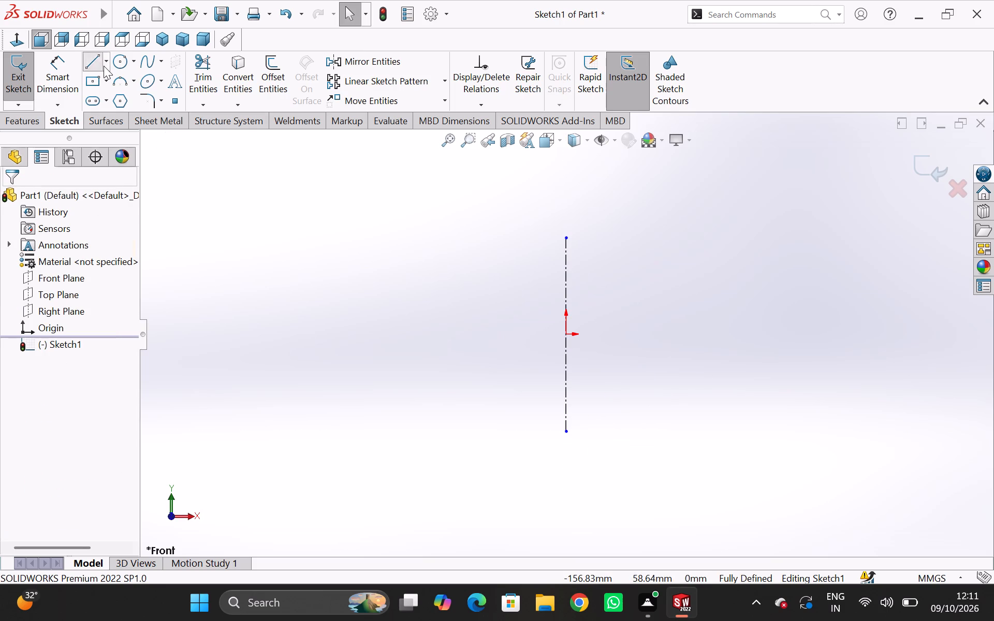
pyautogui.click(105, 66)
pyautogui.click(99, 107)
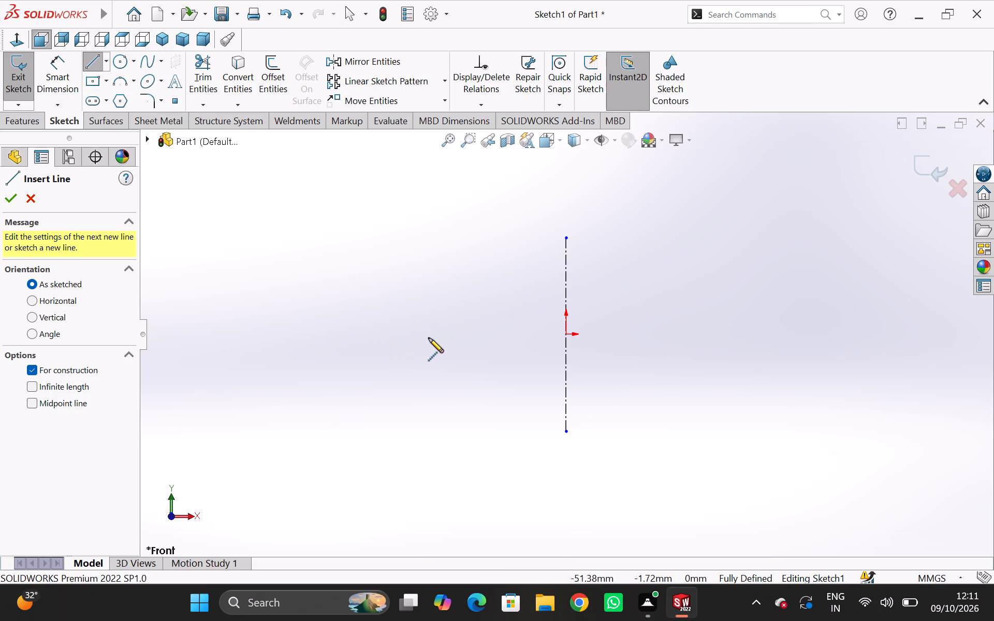
pyautogui.click(435, 334)
pyautogui.click(706, 336)
pyautogui.press('Escape')
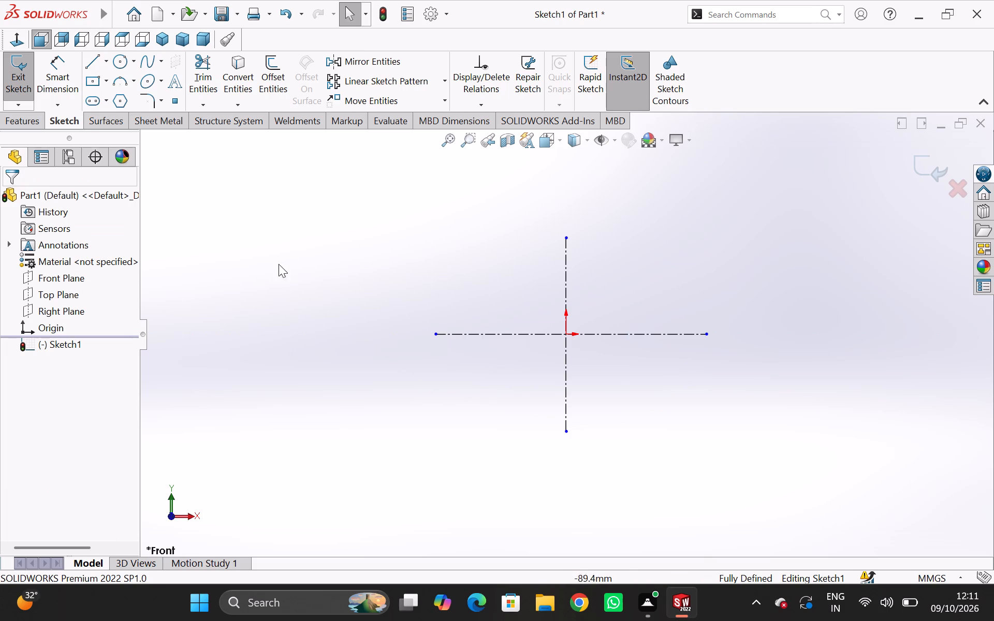
# Sketch a stepped line chain from the origin: up about 7 and 12 mm, across 22, up 28, across 5, down 48 to the horizontal centreline.
pyautogui.click(89, 67)
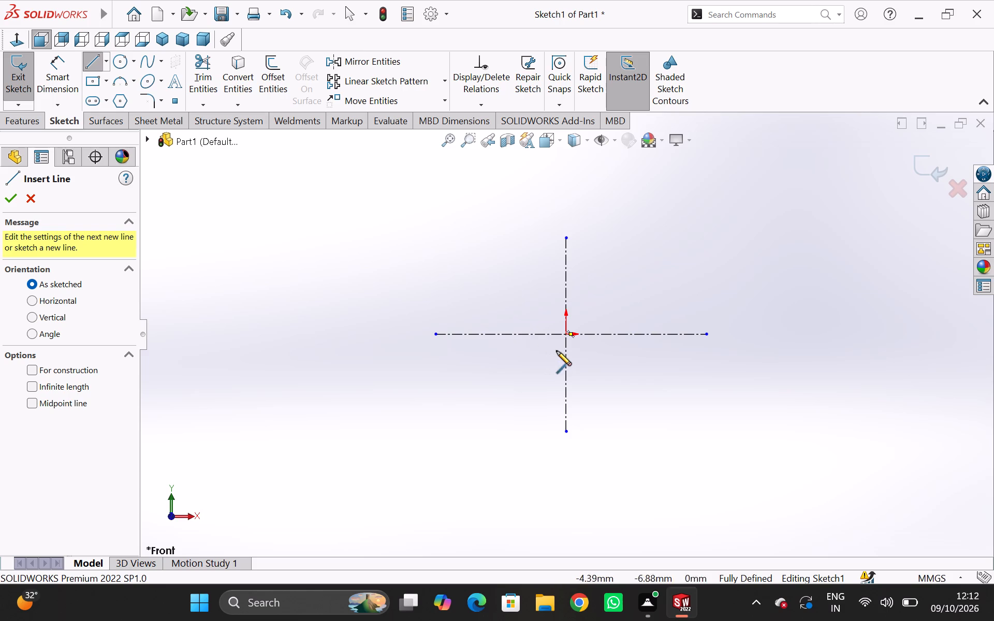
pyautogui.click(565, 333)
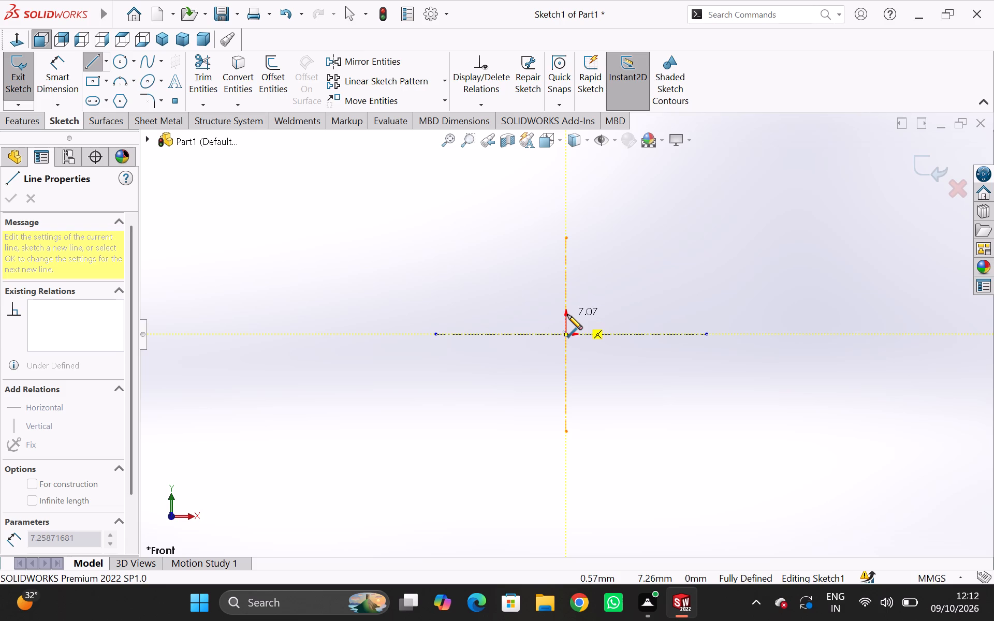
pyautogui.click(567, 315)
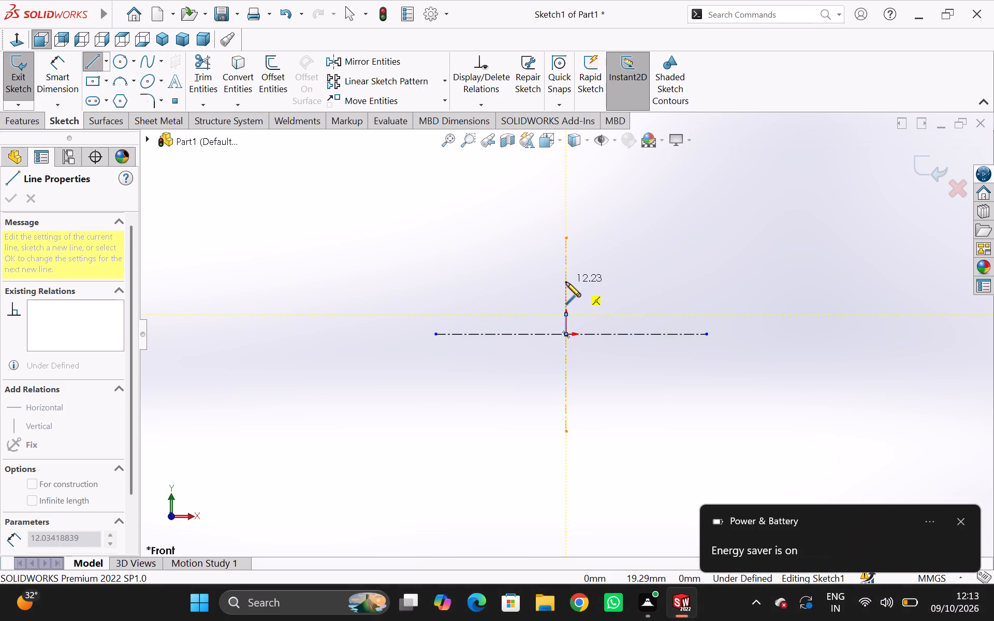
pyautogui.click(566, 282)
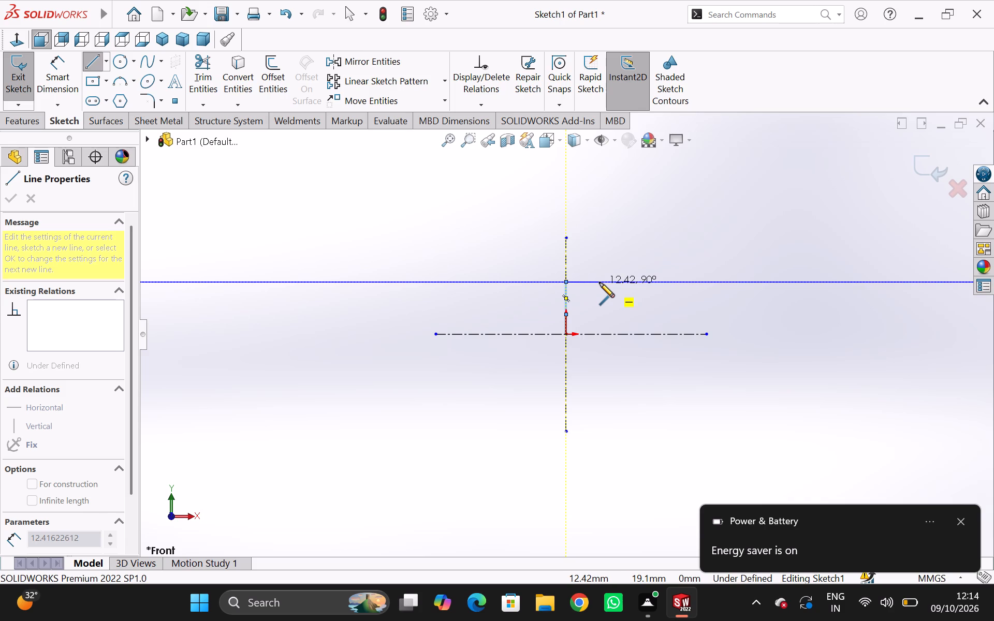
pyautogui.click(626, 283)
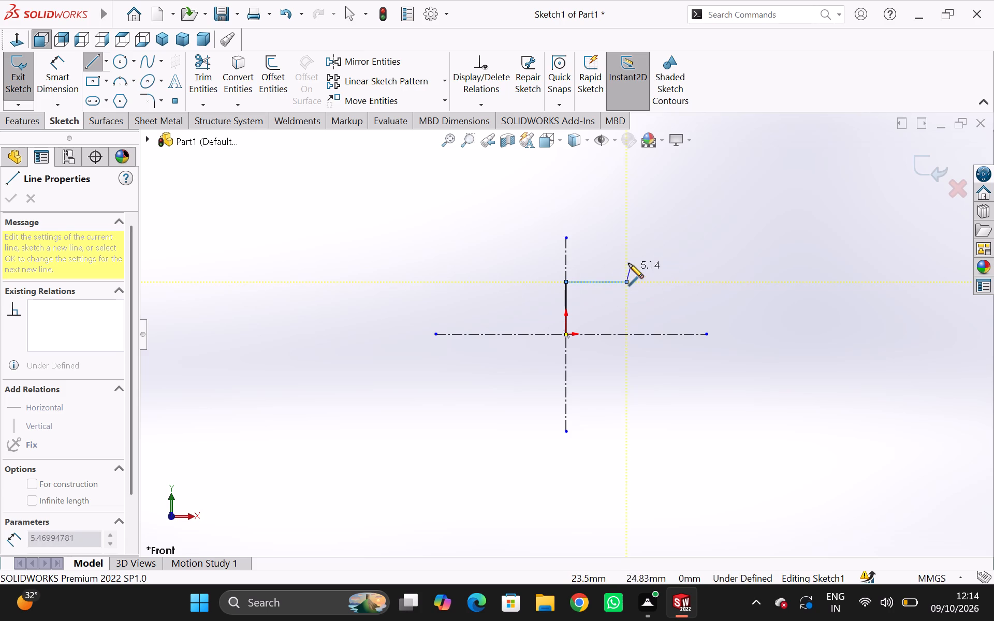
pyautogui.click(627, 204)
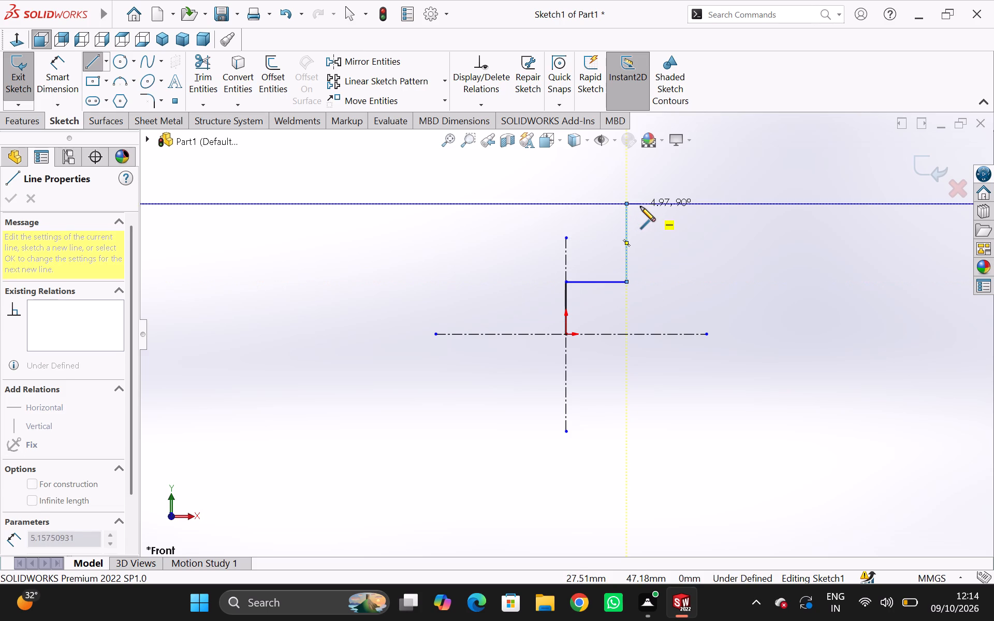
pyautogui.click(640, 206)
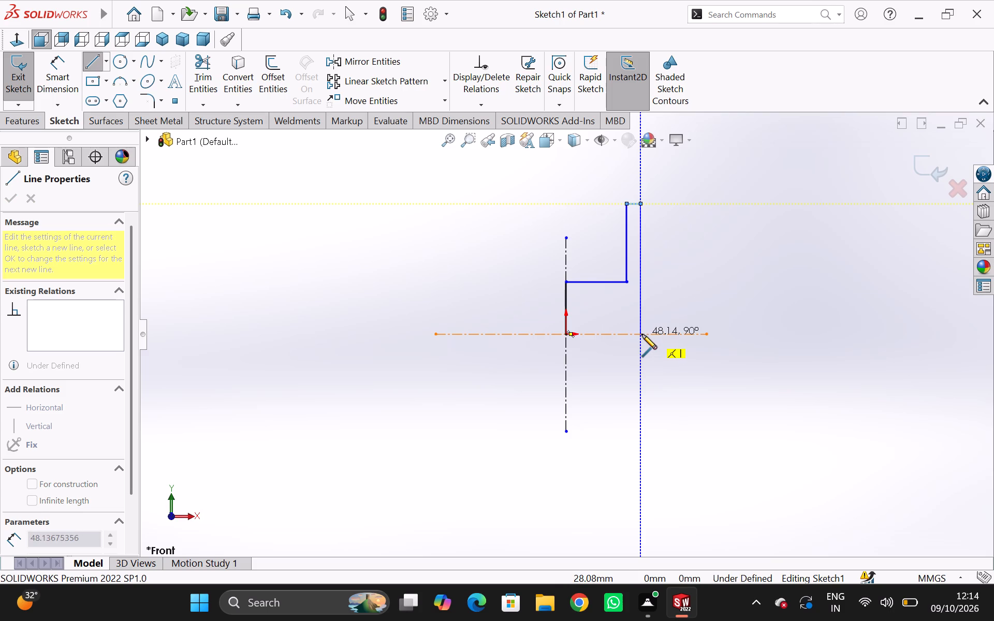
pyautogui.click(642, 334)
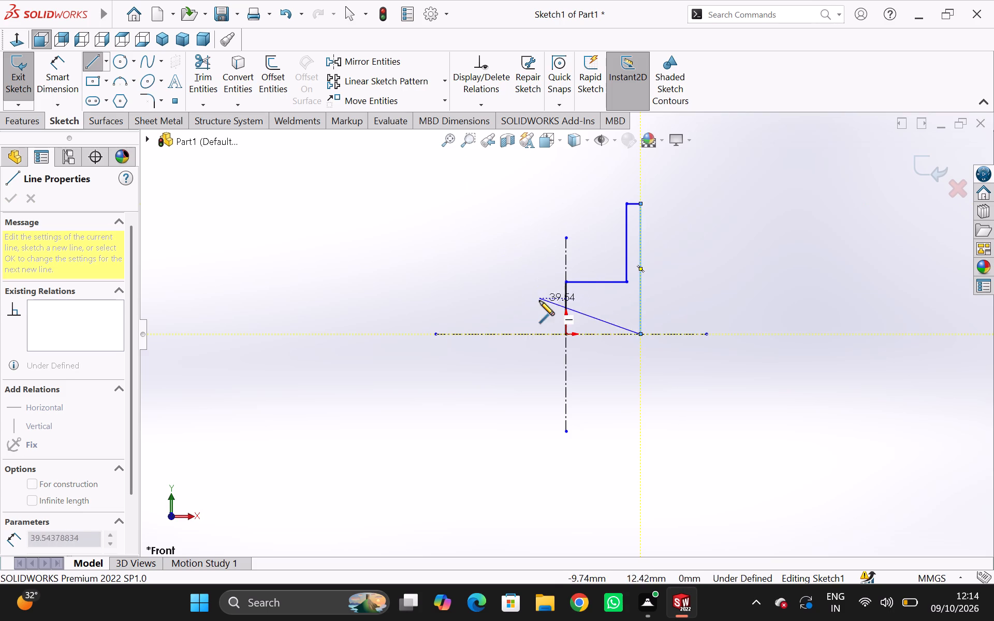
pyautogui.press('Escape')
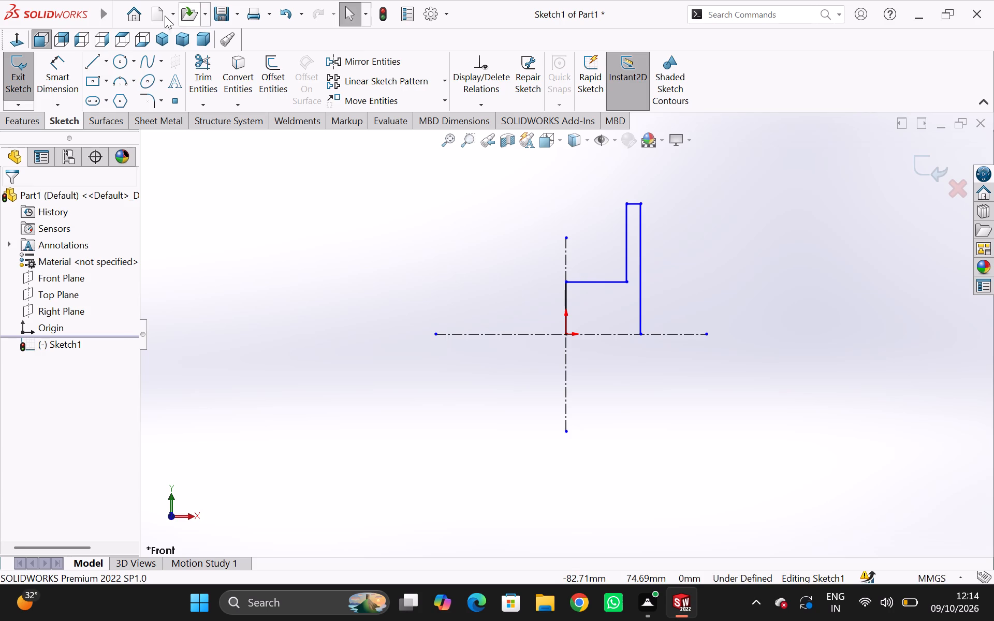
# Dimension the short top edge of the stepped profile at 3 mm.
pyautogui.click(55, 65)
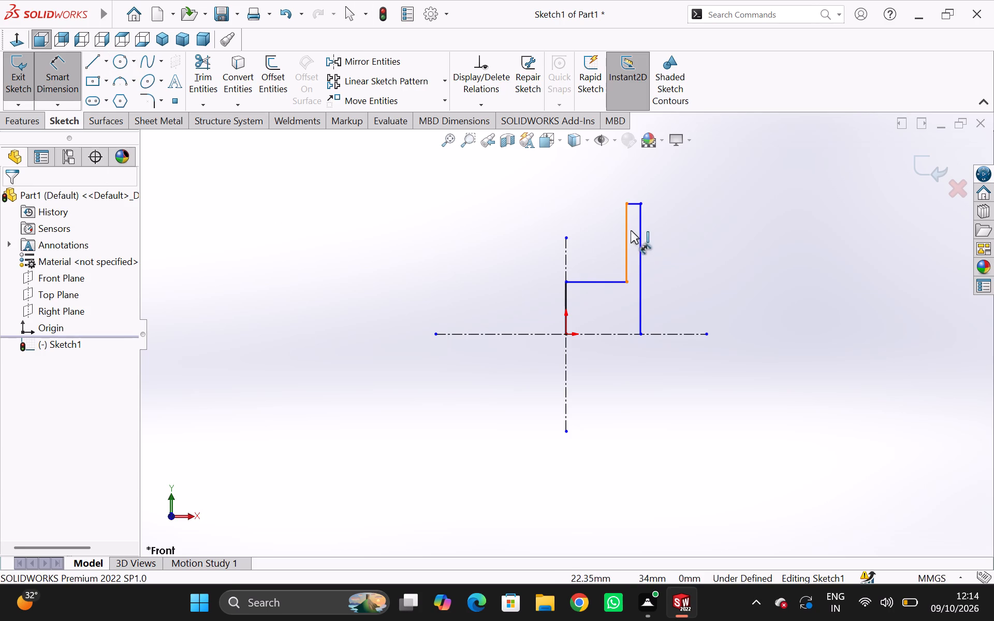
pyautogui.click(635, 205)
pyautogui.click(635, 180)
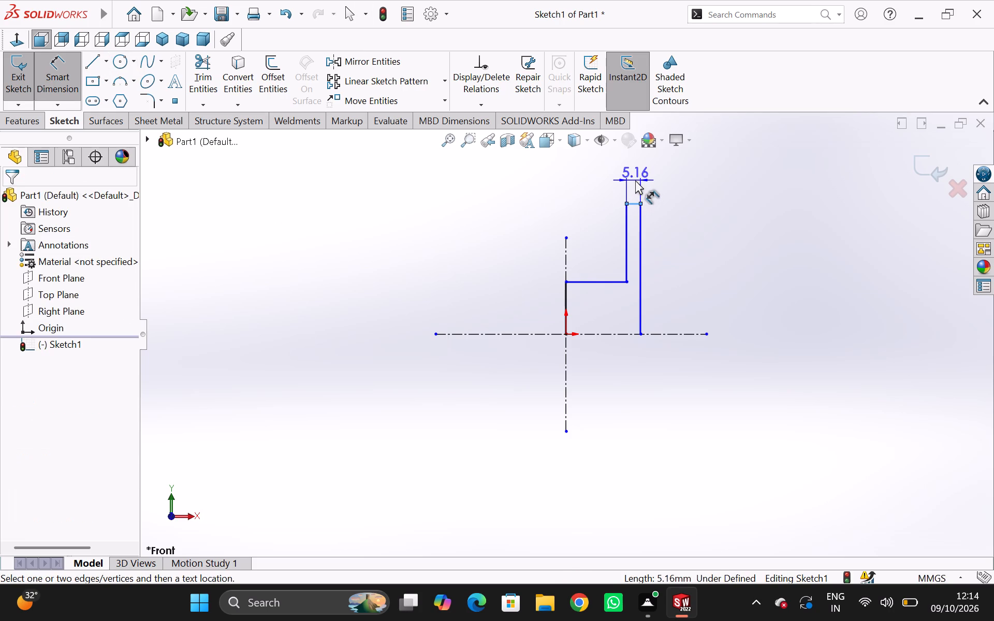
pyautogui.press('3')
pyautogui.press('Return')
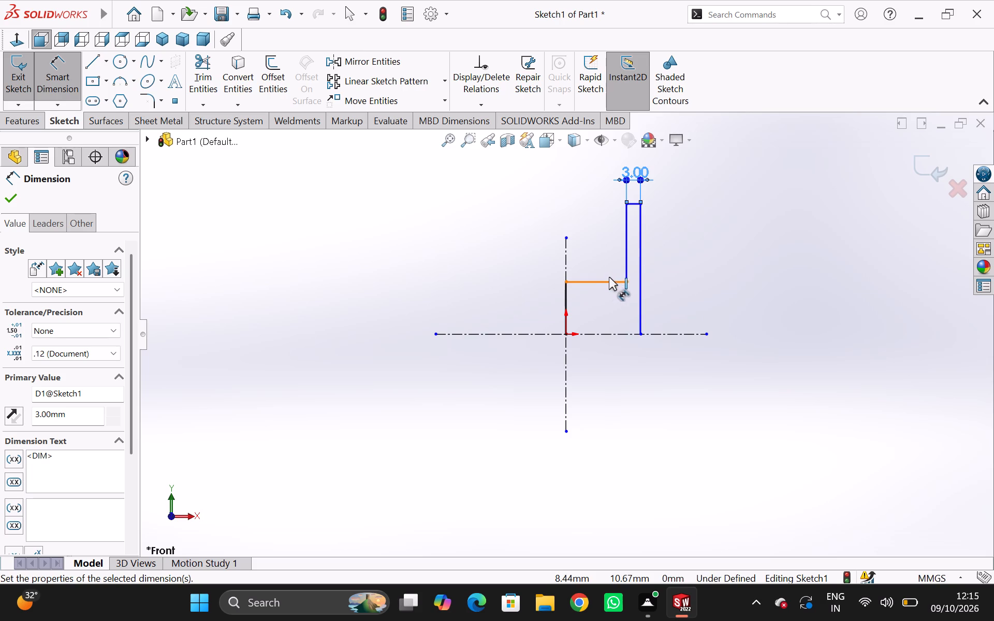
# Dimension the longer horizontal step edge of the profile at 16 mm.
pyautogui.click(605, 283)
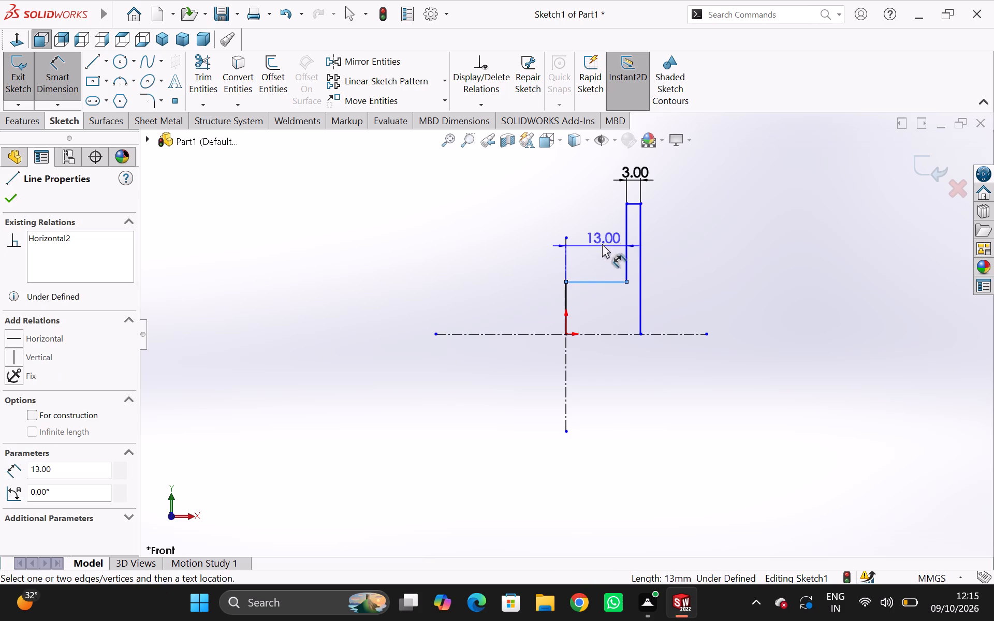
pyautogui.click(583, 180)
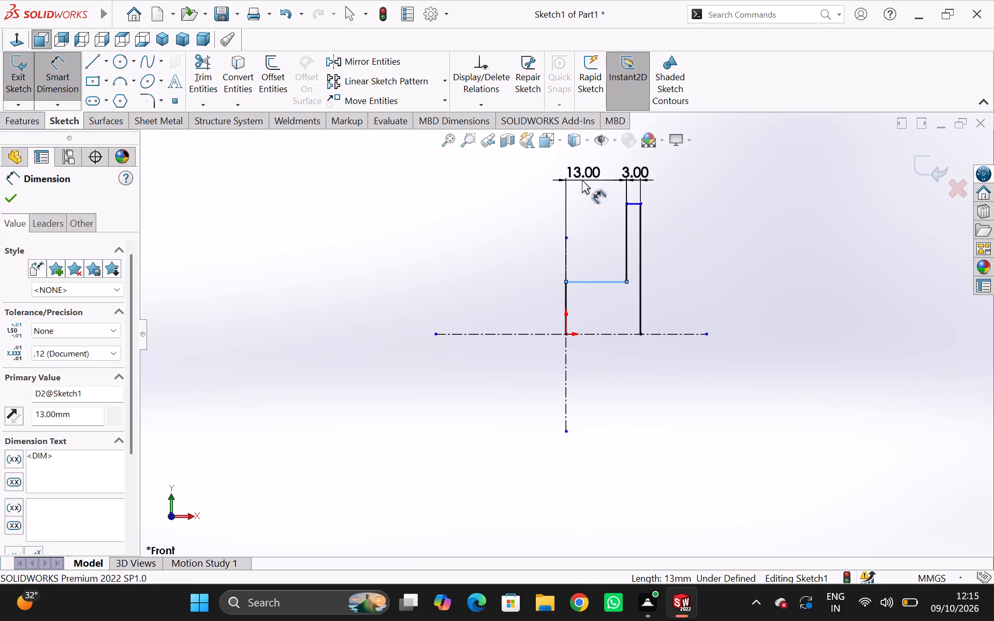
pyautogui.write('16')
pyautogui.press('Return')
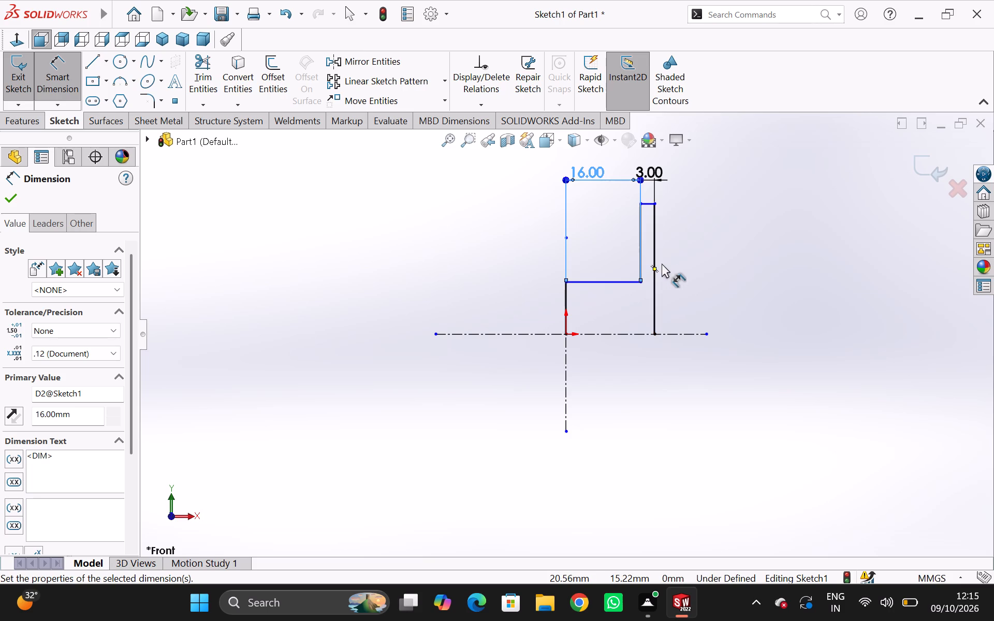
# Dimension the tall outer vertical edge of the profile at 75/2 mm.
pyautogui.click(654, 252)
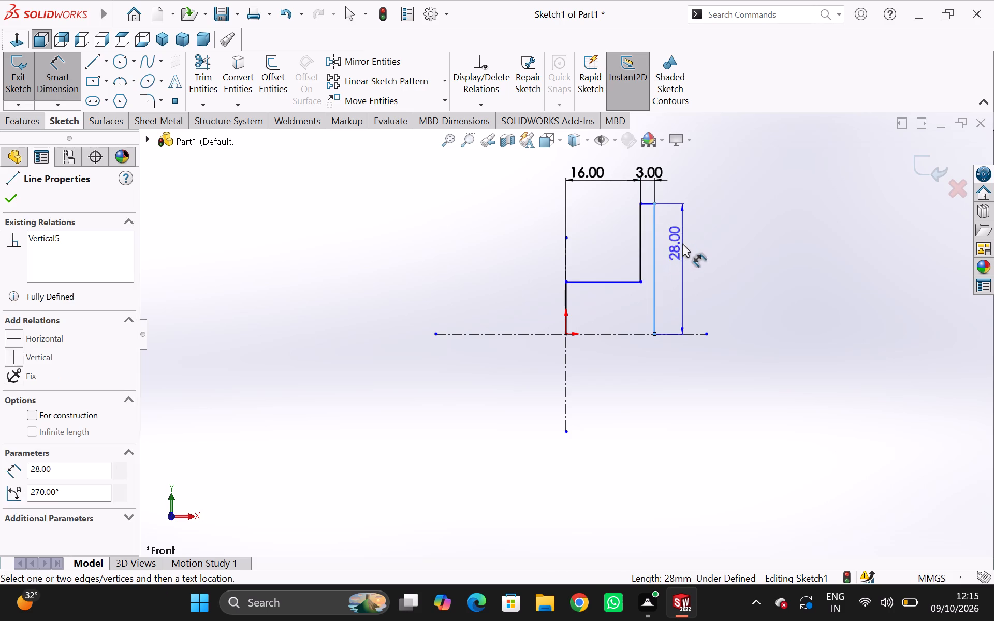
pyautogui.click(699, 243)
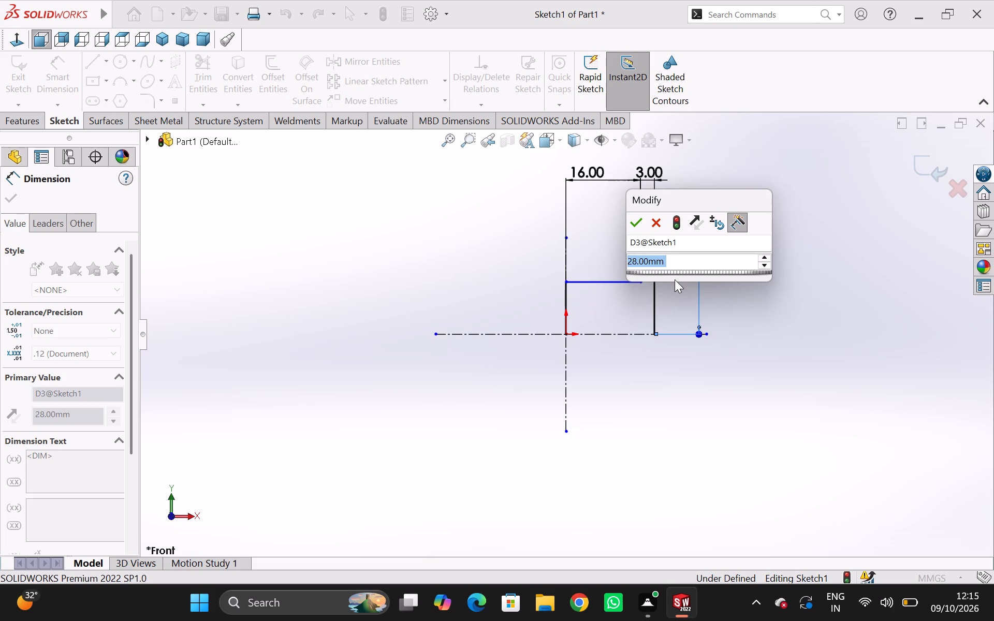
pyautogui.press('7')
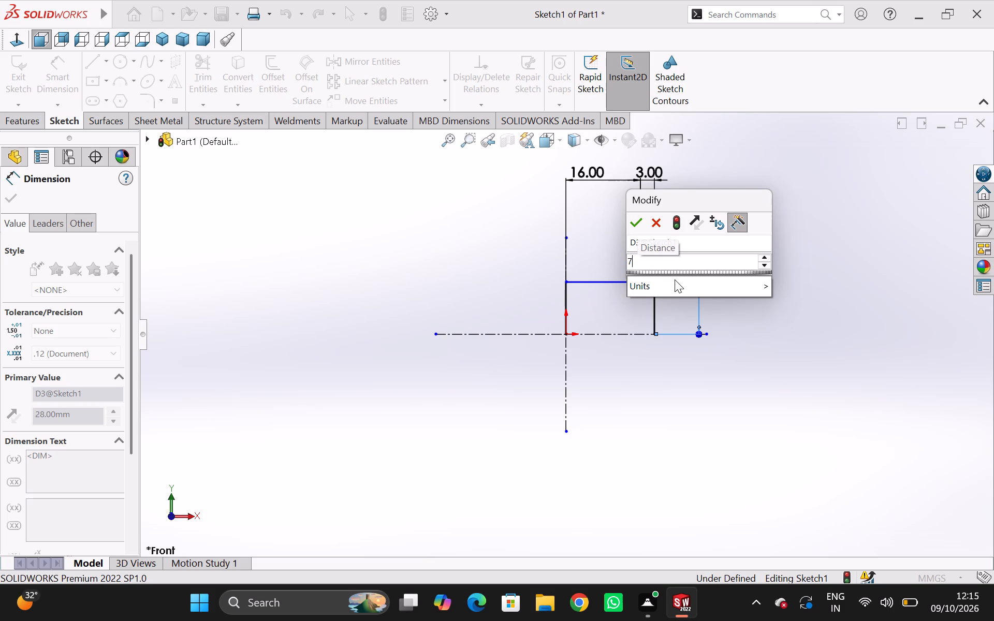
pyautogui.press('5')
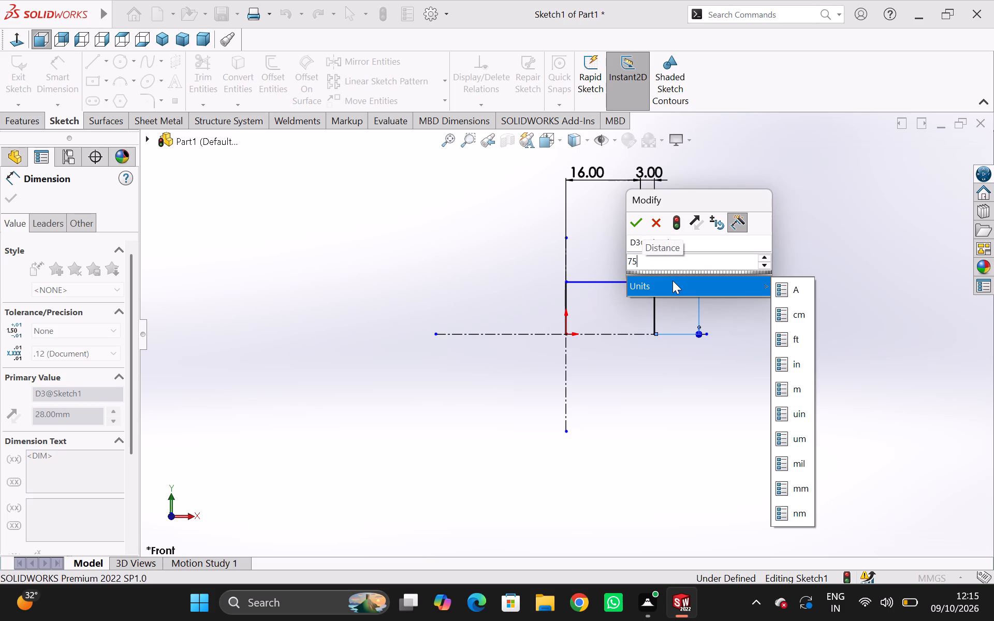
pyautogui.write('/2')
pyautogui.press('Return')
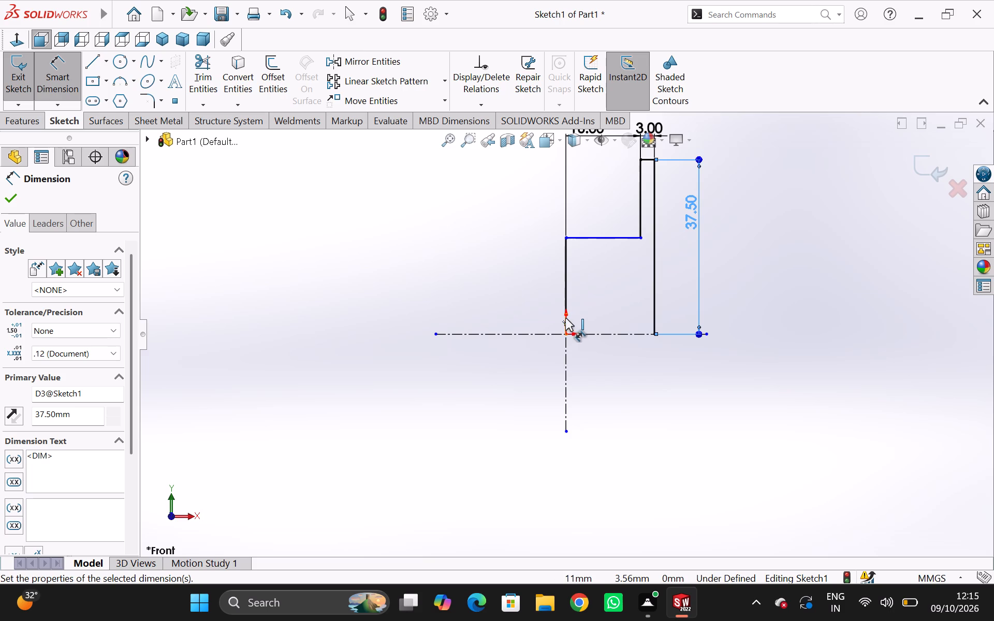
# Dimension the lower vertical segment starting at the origin at 7 mm.
pyautogui.moveTo(565, 318); pyautogui.dragTo(556, 316)
pyautogui.click(532, 310)
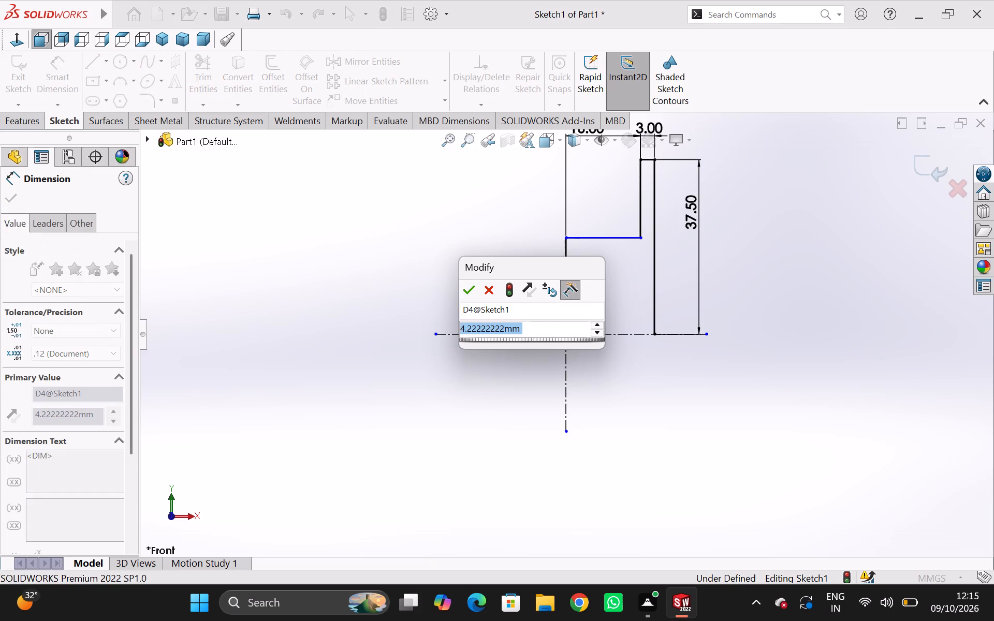
pyautogui.press('7')
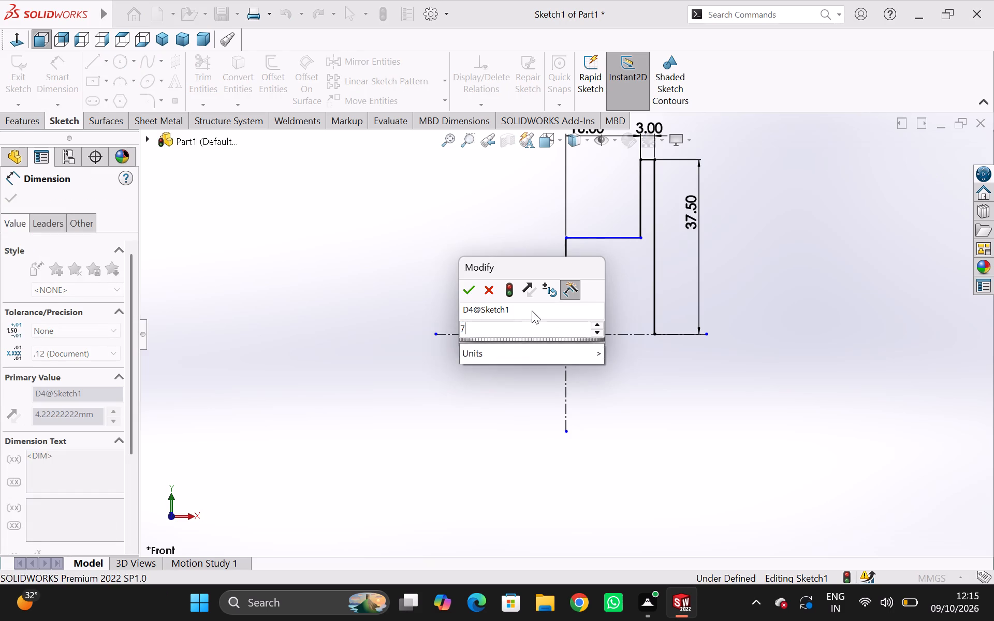
pyautogui.press('Return')
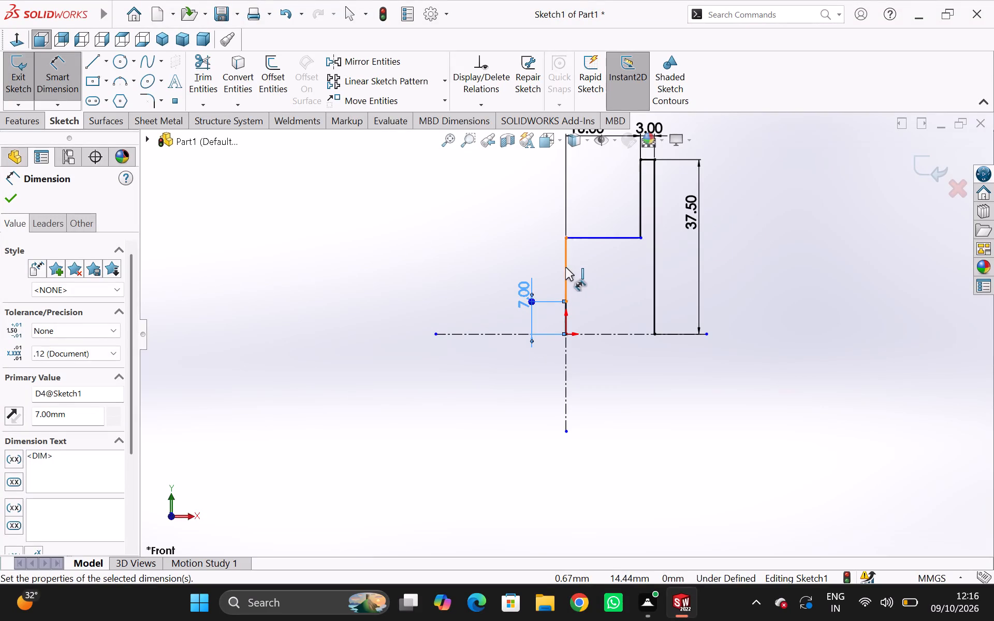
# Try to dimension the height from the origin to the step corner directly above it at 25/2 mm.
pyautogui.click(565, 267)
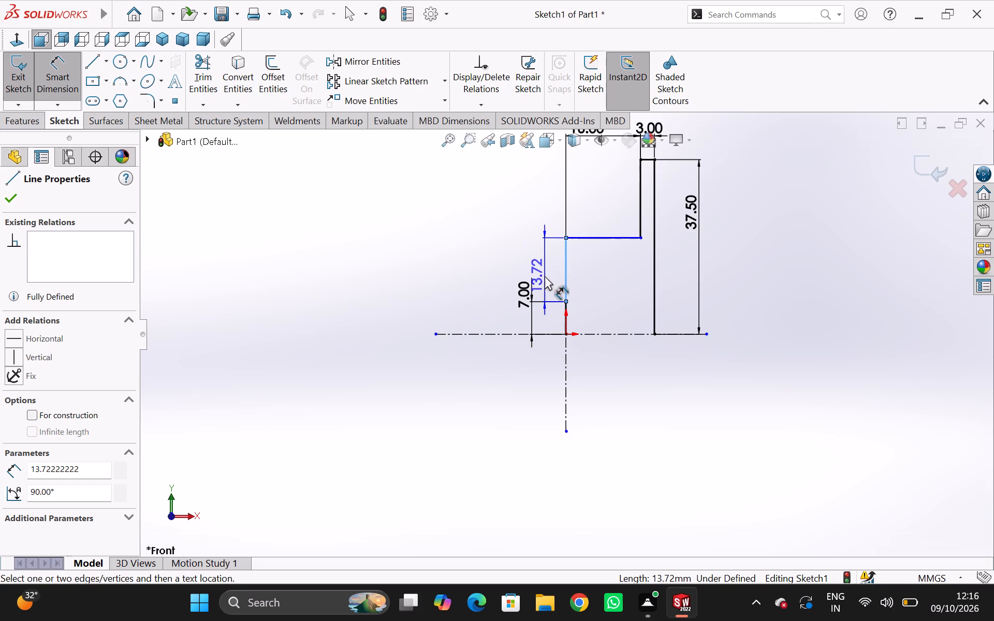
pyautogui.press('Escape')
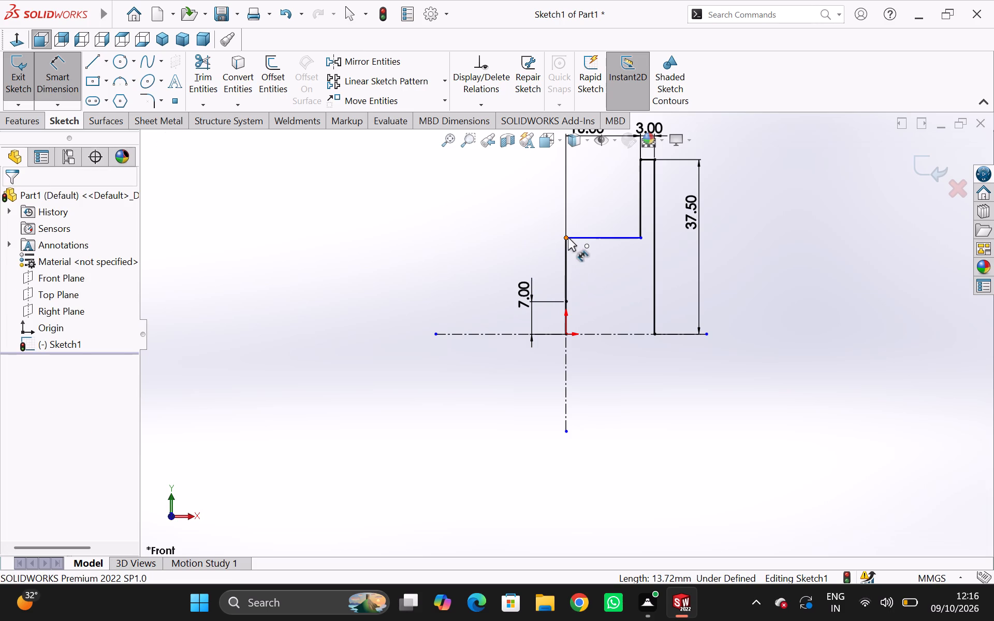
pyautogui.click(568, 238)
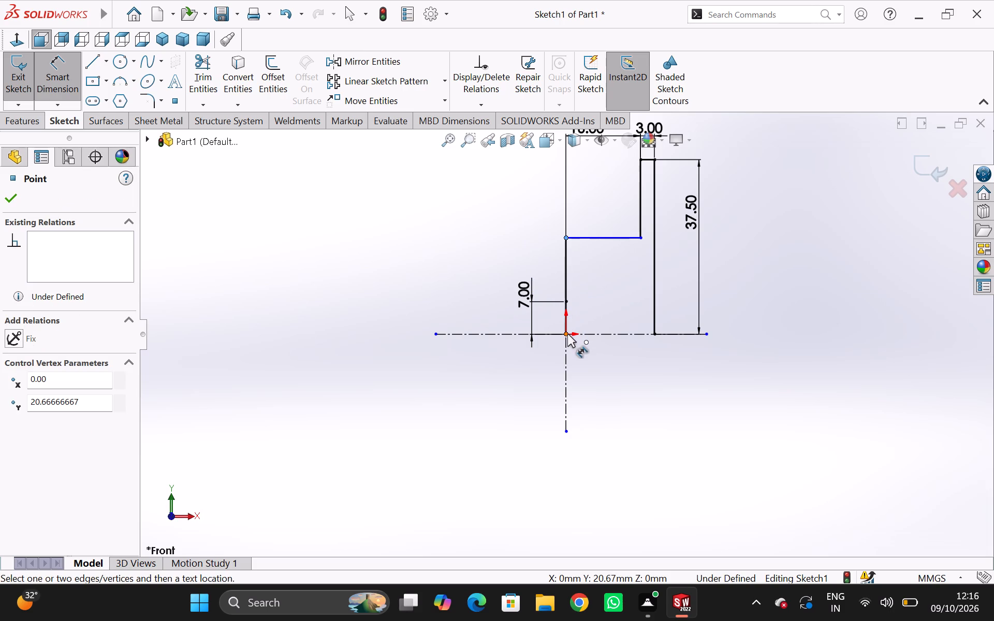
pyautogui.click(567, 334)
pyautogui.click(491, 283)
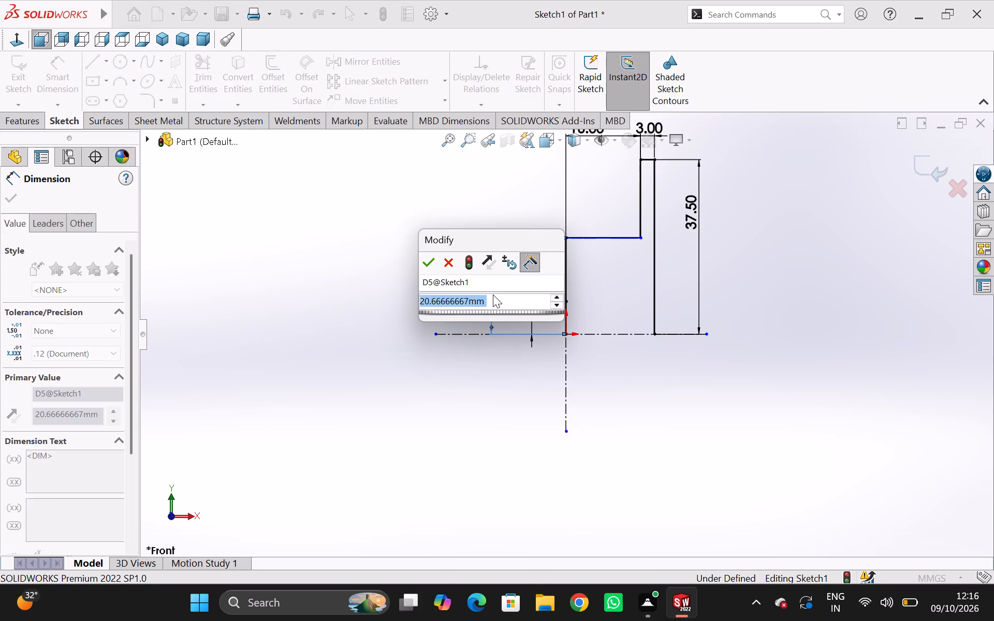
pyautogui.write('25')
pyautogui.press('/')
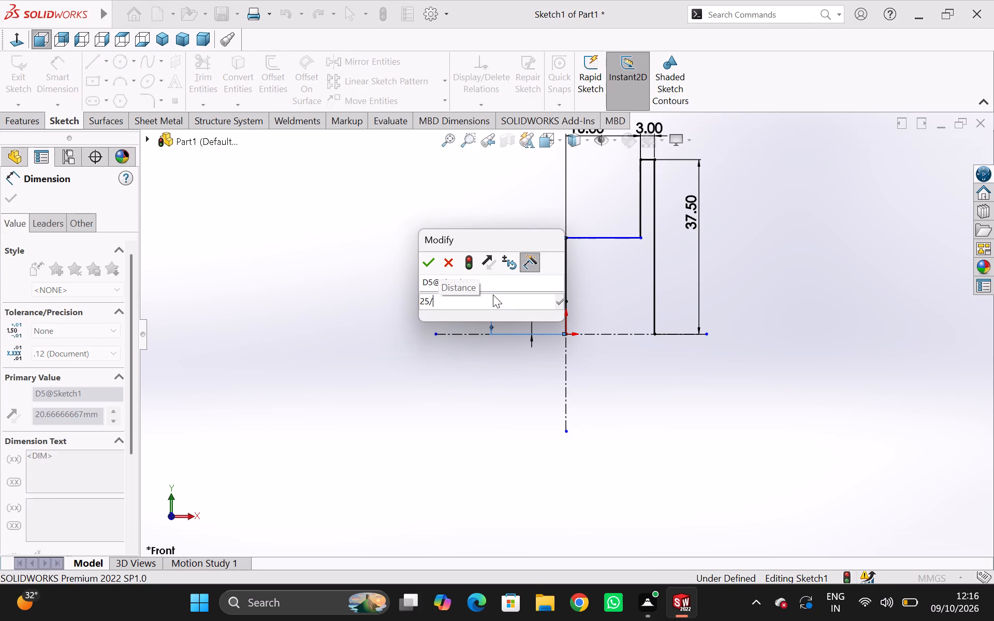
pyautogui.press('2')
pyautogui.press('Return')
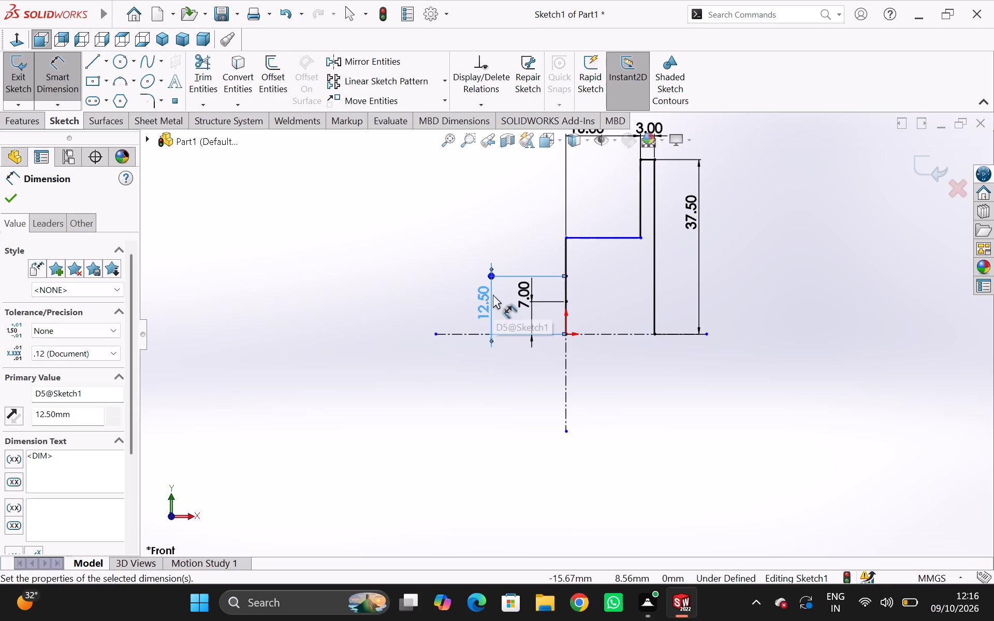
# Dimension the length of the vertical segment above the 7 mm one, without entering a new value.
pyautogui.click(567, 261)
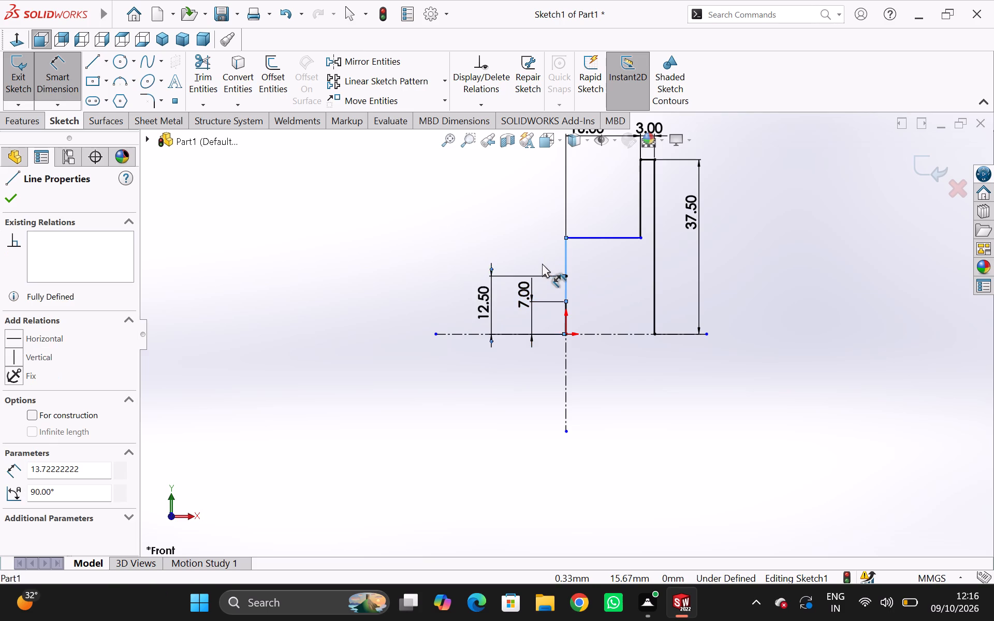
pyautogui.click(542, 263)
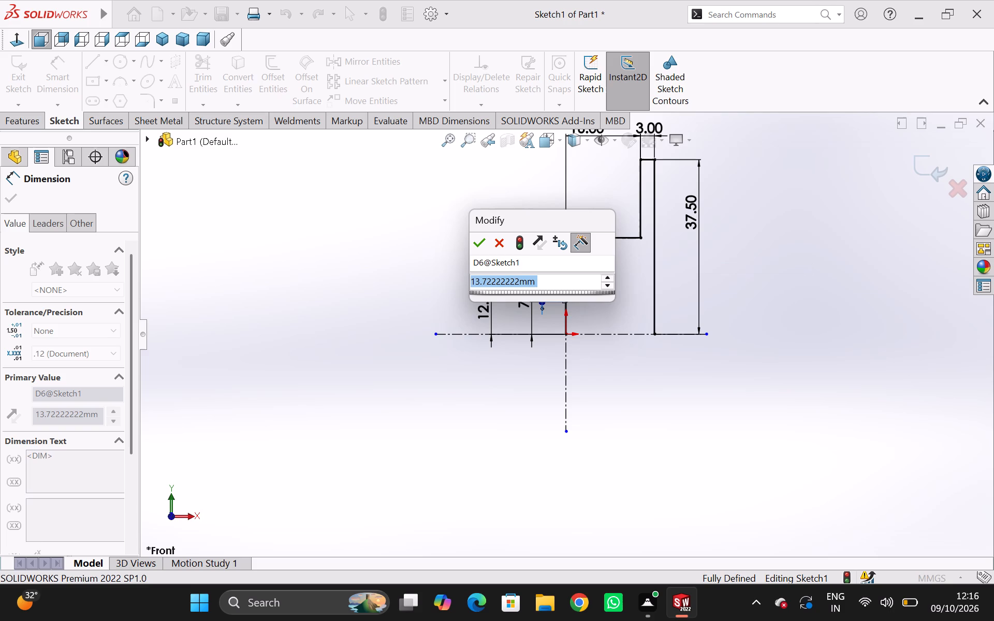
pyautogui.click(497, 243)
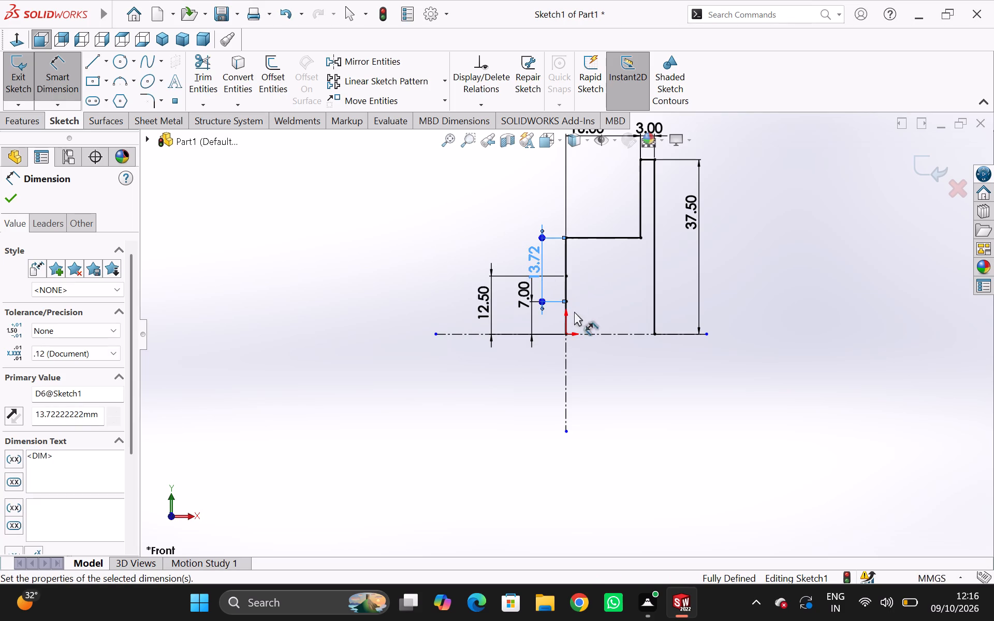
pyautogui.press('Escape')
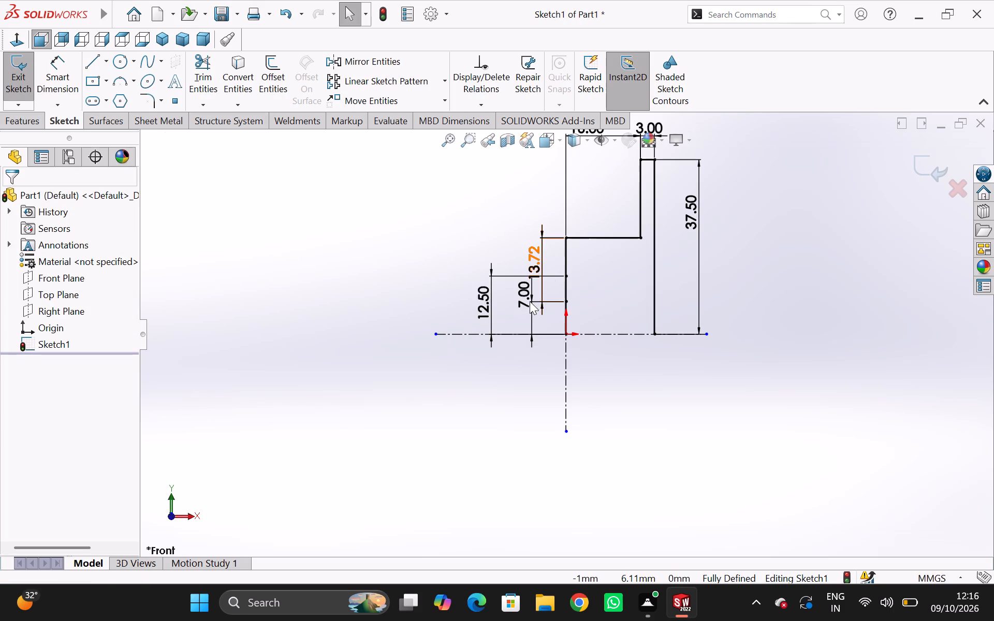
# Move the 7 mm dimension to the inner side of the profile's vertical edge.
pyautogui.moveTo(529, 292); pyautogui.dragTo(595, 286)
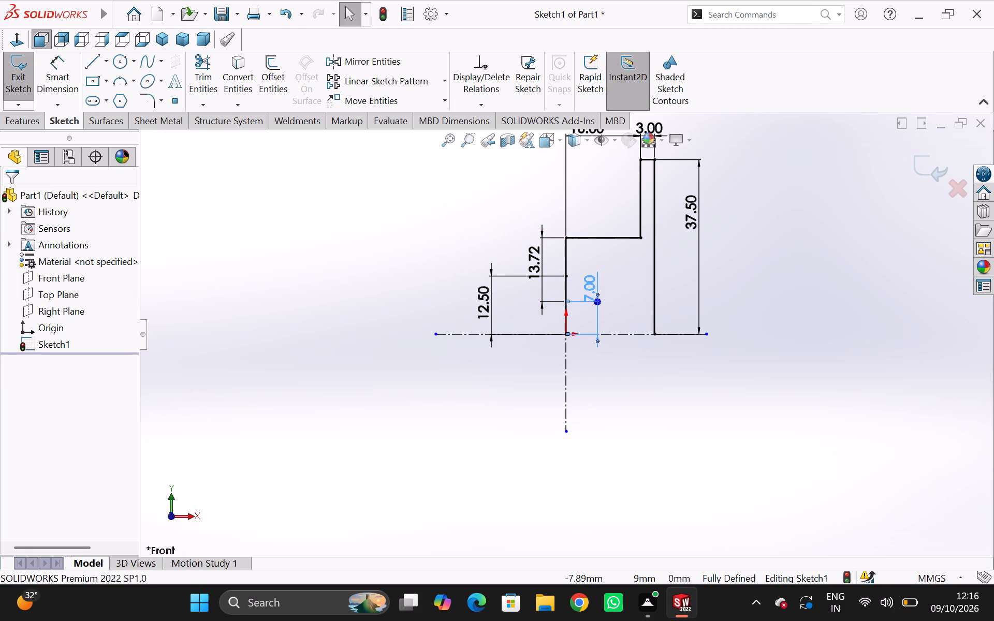
# Delete both vertical segments between the origin and the step corner above it, together with their dimensions.
pyautogui.click(565, 289)
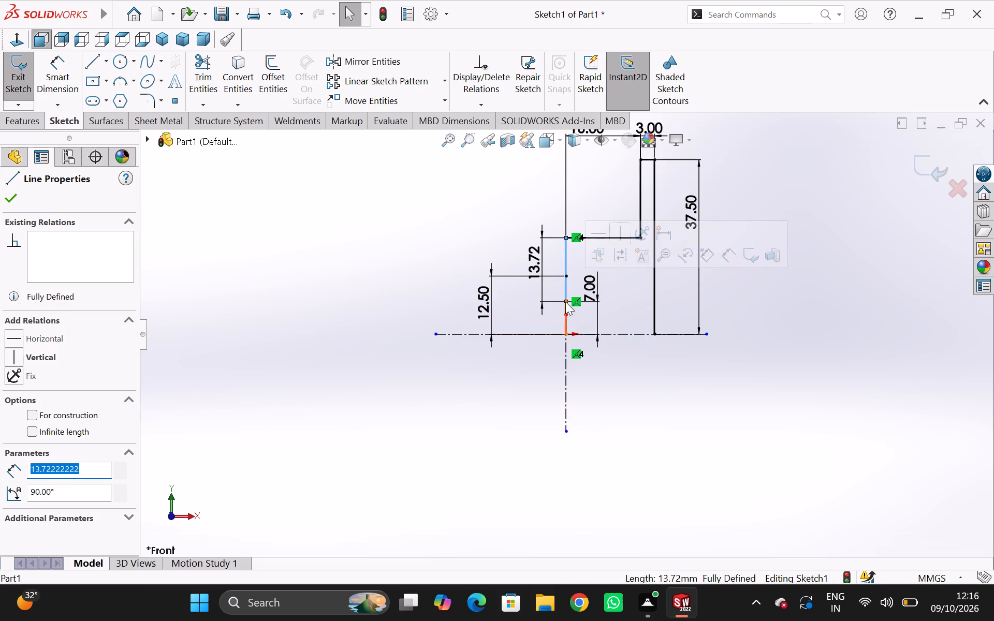
pyautogui.press('Delete')
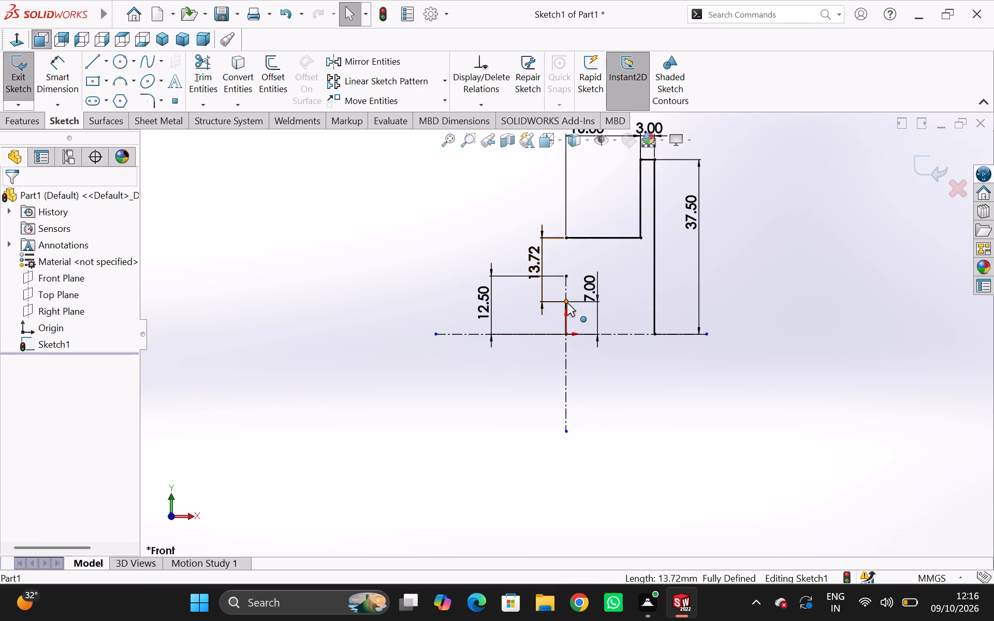
pyautogui.click(565, 321)
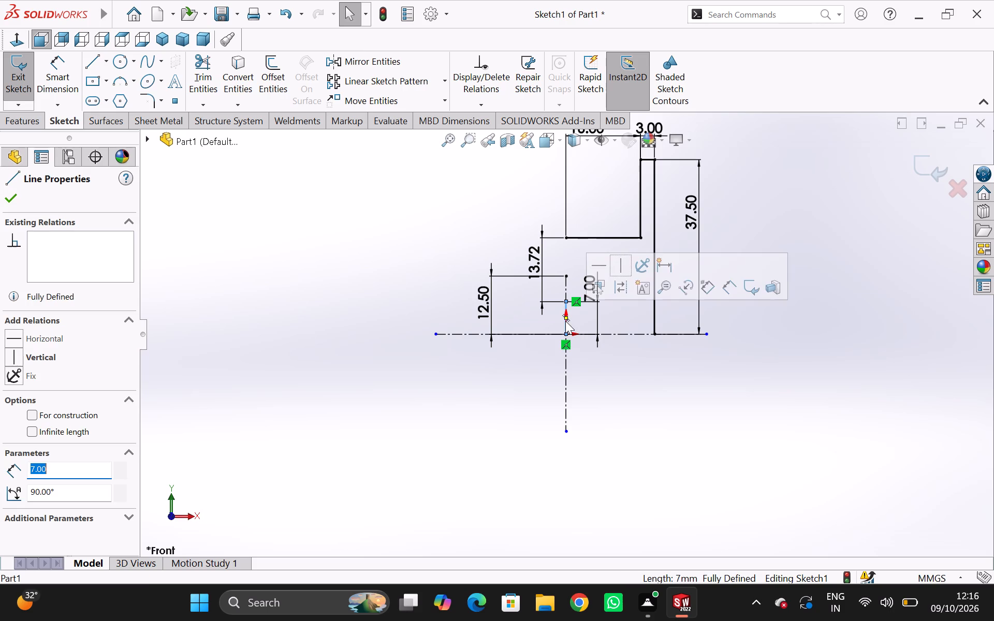
pyautogui.press('Delete')
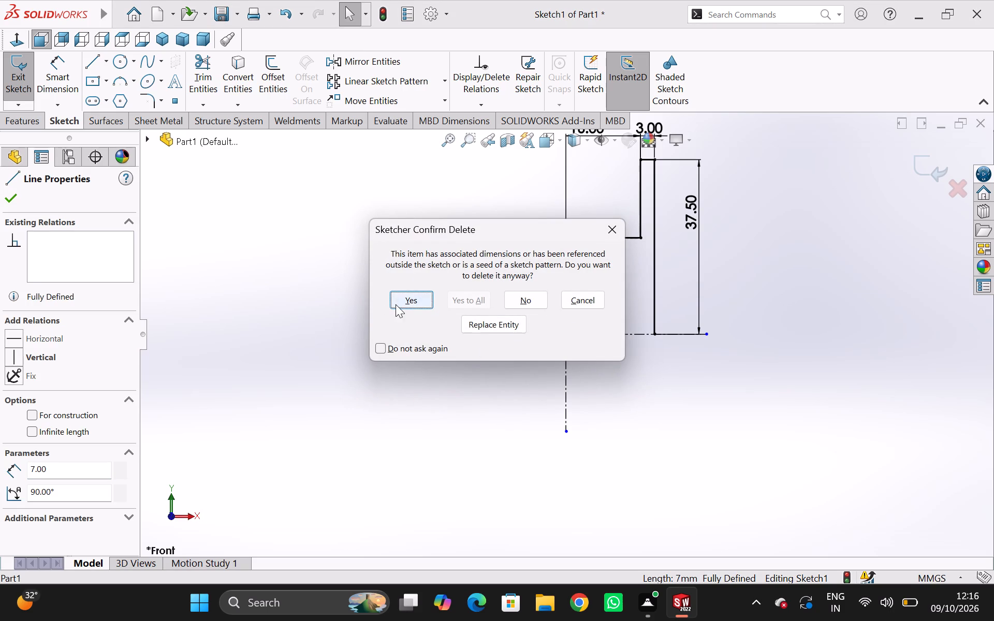
pyautogui.click(396, 304)
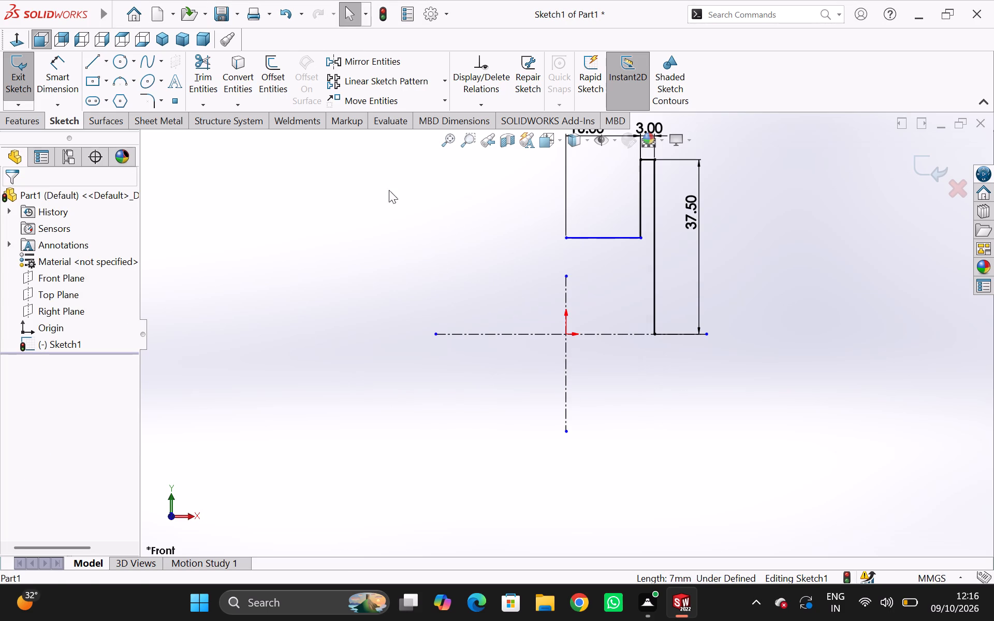
# Draw a single vertical line from the free end of the horizontal step edge down to the origin.
pyautogui.click(87, 69)
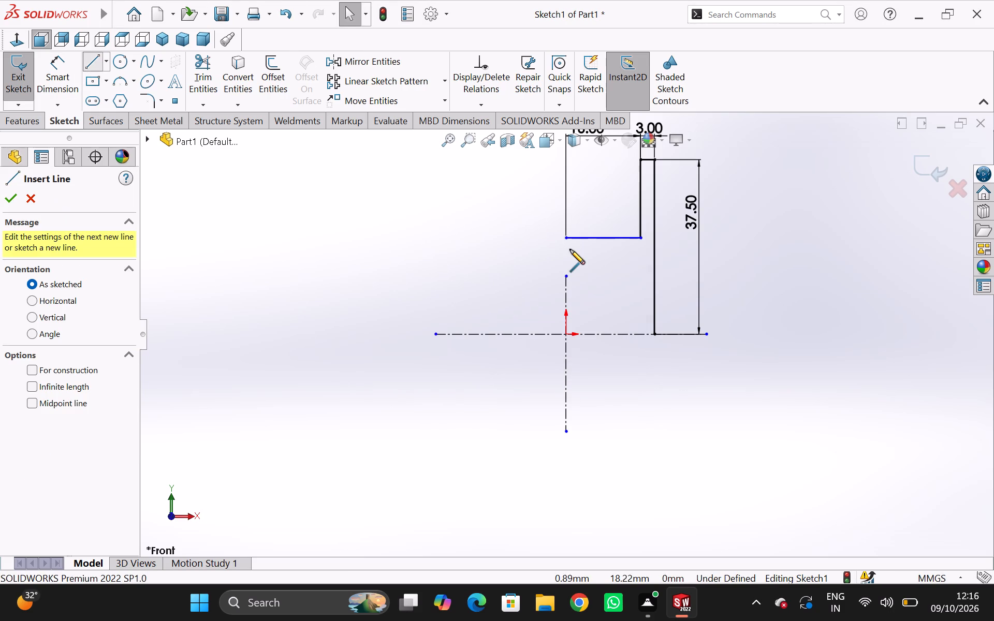
pyautogui.click(565, 240)
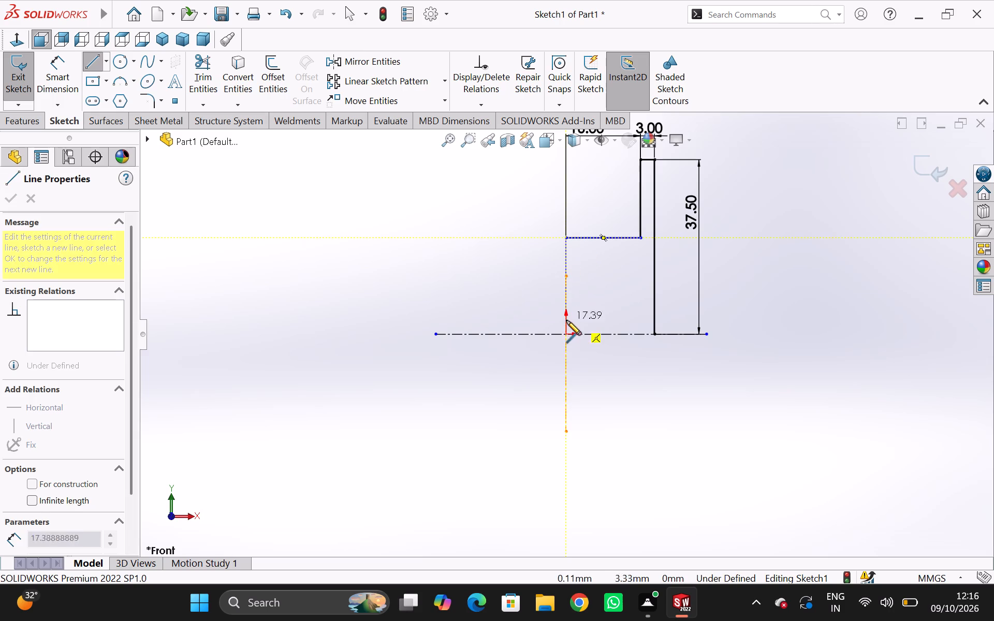
pyautogui.click(566, 335)
pyautogui.press('Escape')
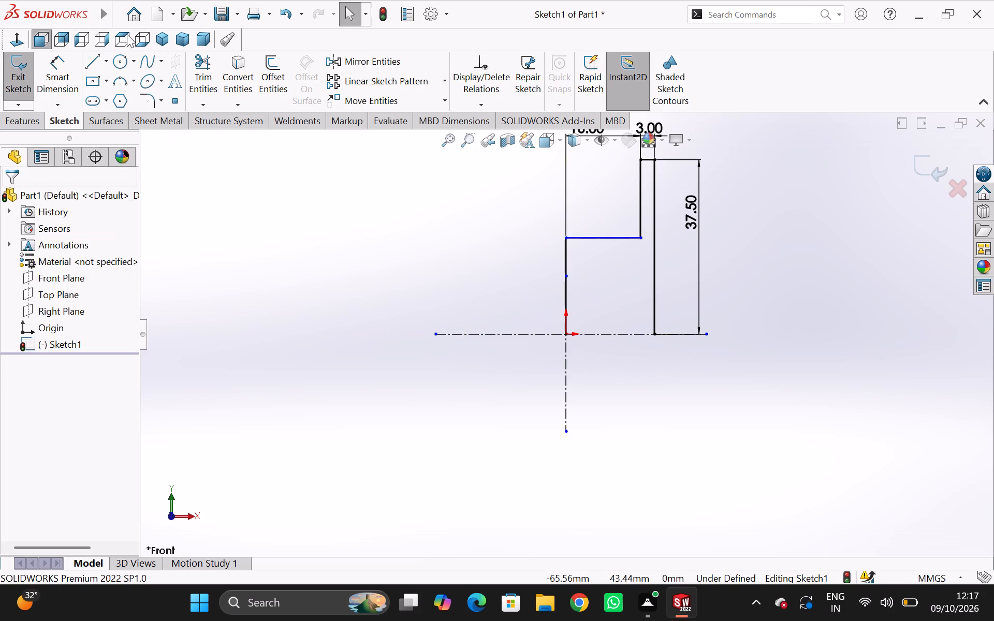
# Dimension the new vertical line above the origin at 25/2 mm.
pyautogui.click(65, 74)
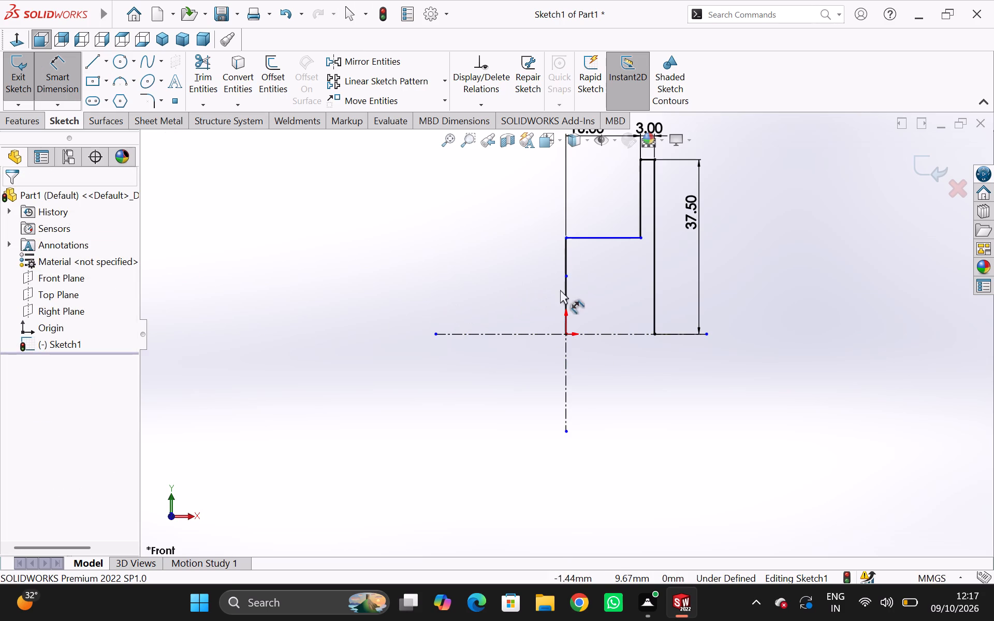
pyautogui.click(565, 288)
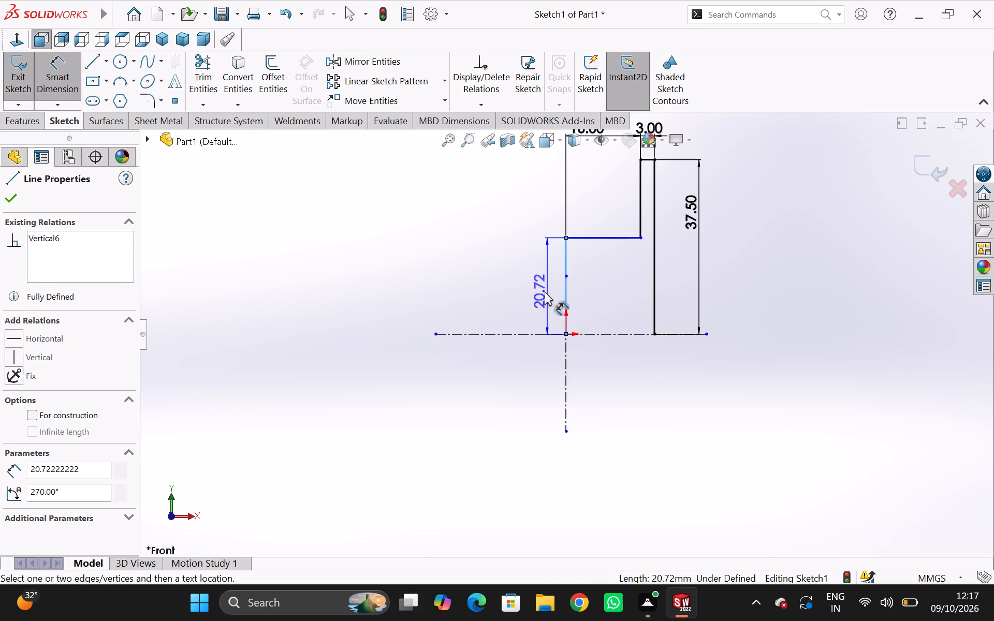
pyautogui.click(545, 291)
pyautogui.write('25')
pyautogui.press('/')
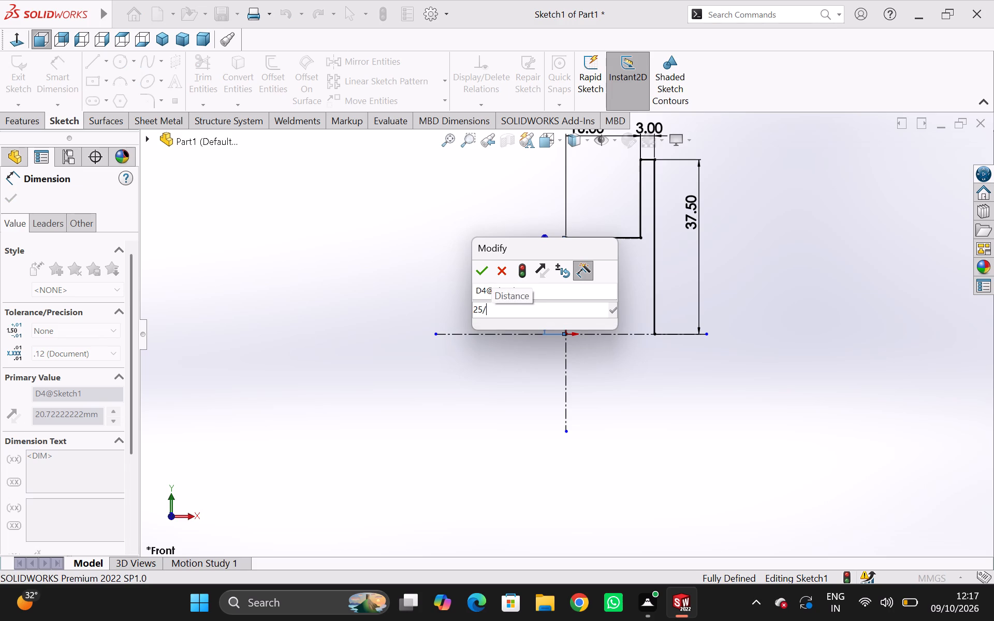
pyautogui.press('2')
pyautogui.press('Return')
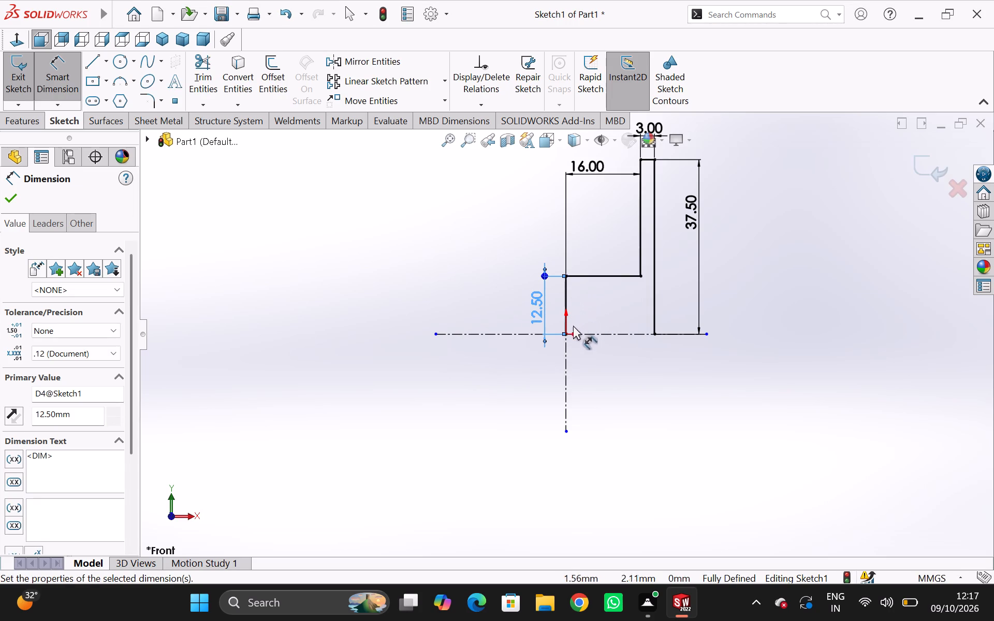
# Draw a vertical line about 8 mm long upward from the origin, over the 12.5 mm edge.
pyautogui.click(89, 68)
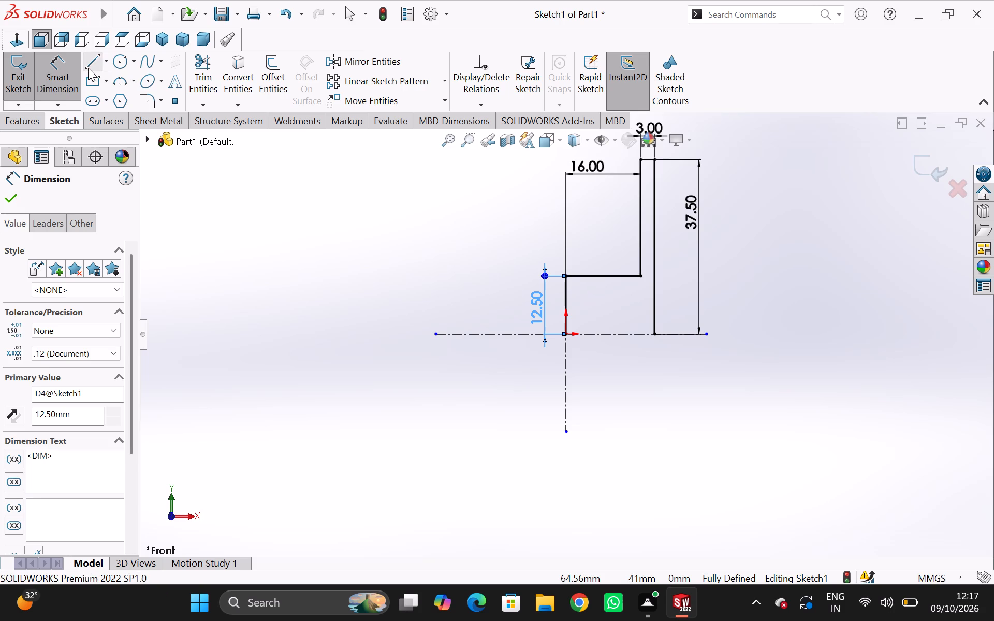
pyautogui.click(567, 334)
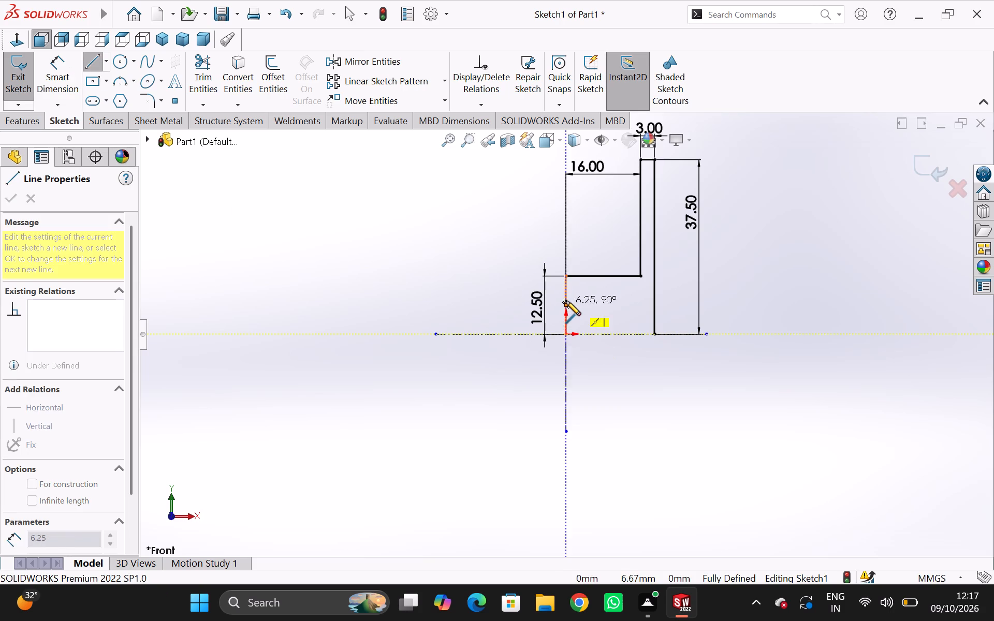
pyautogui.click(567, 297)
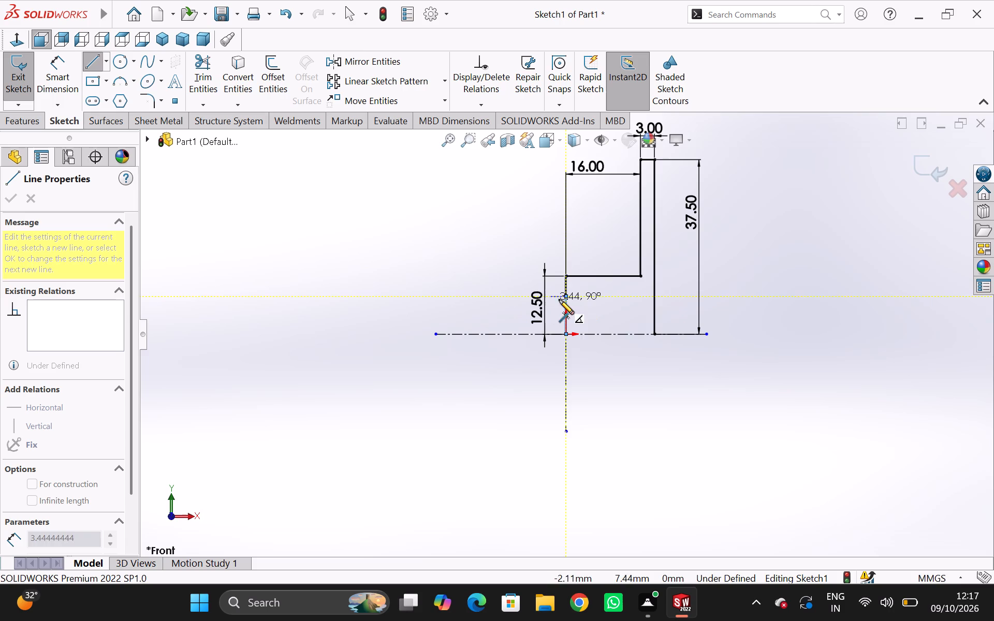
pyautogui.press('Escape')
# Dimension the distance from the origin to the short line's upper endpoint at 7 mm.
pyautogui.click(54, 78)
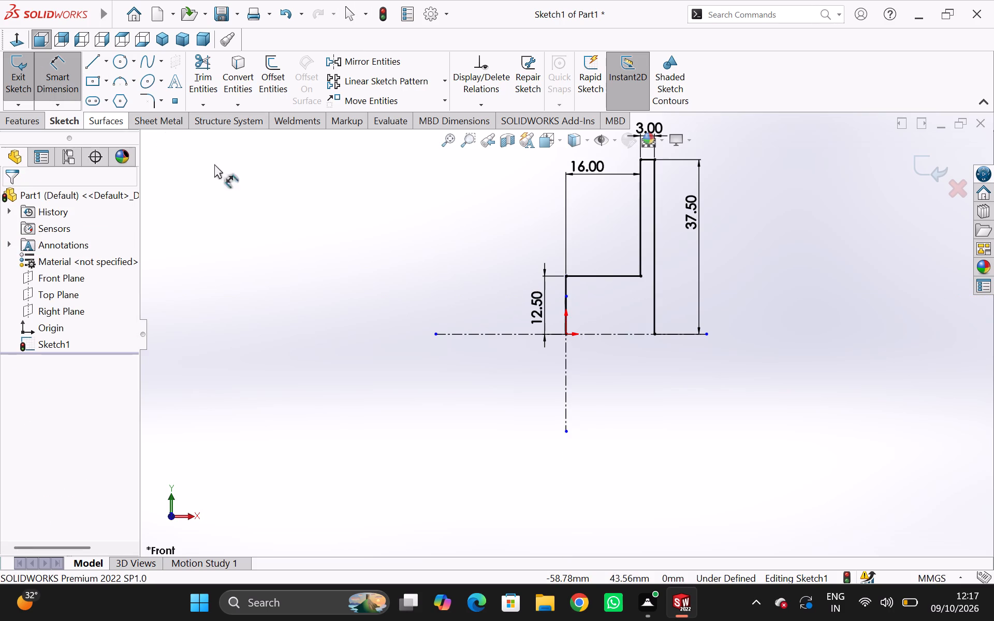
pyautogui.click(565, 302)
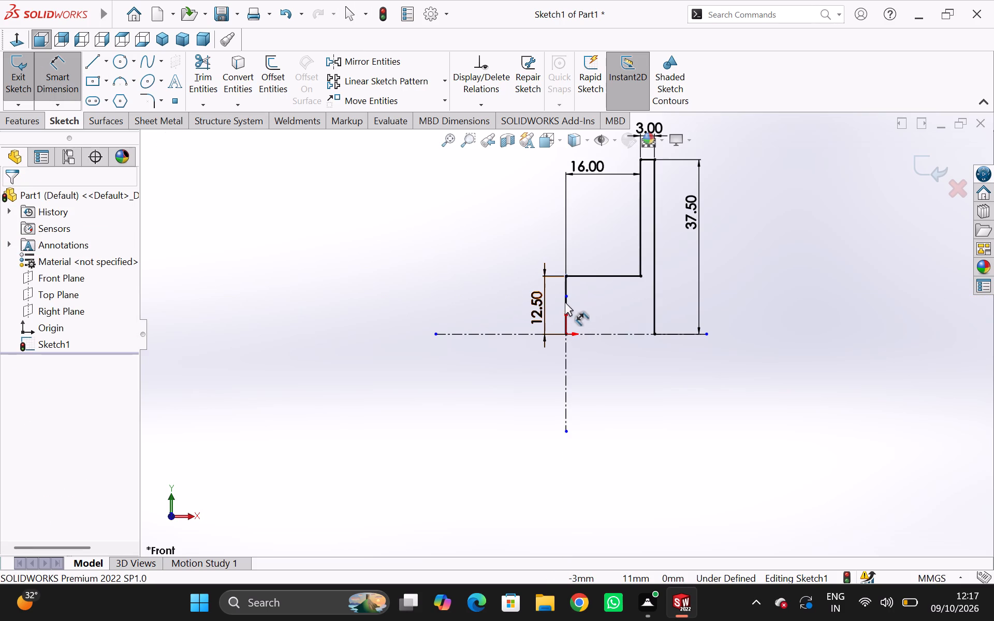
pyautogui.press('Escape')
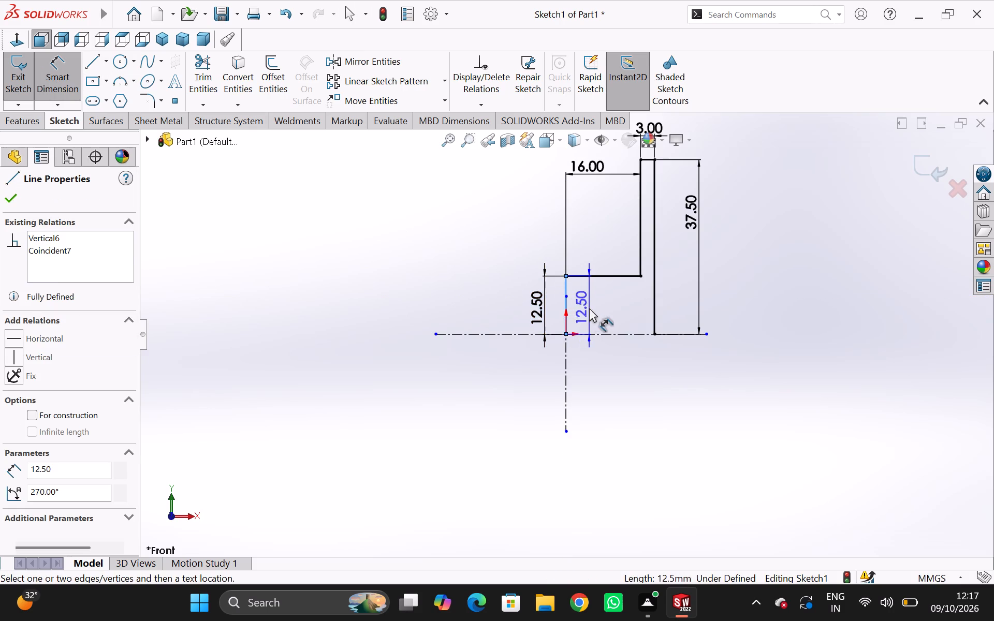
pyautogui.click(564, 297)
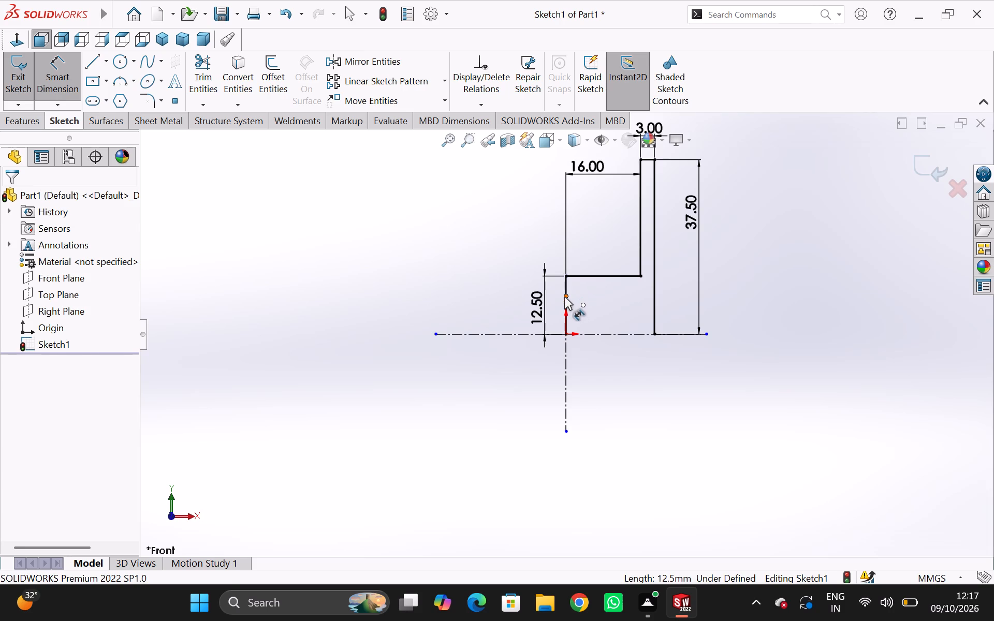
pyautogui.click(565, 333)
pyautogui.click(588, 315)
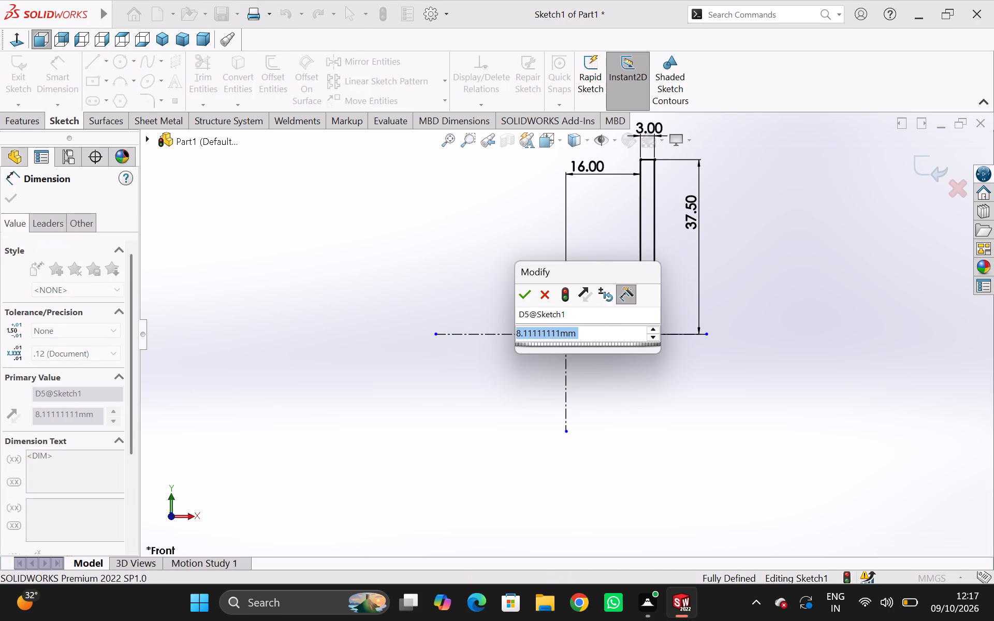
pyautogui.press('7')
pyautogui.press('Return')
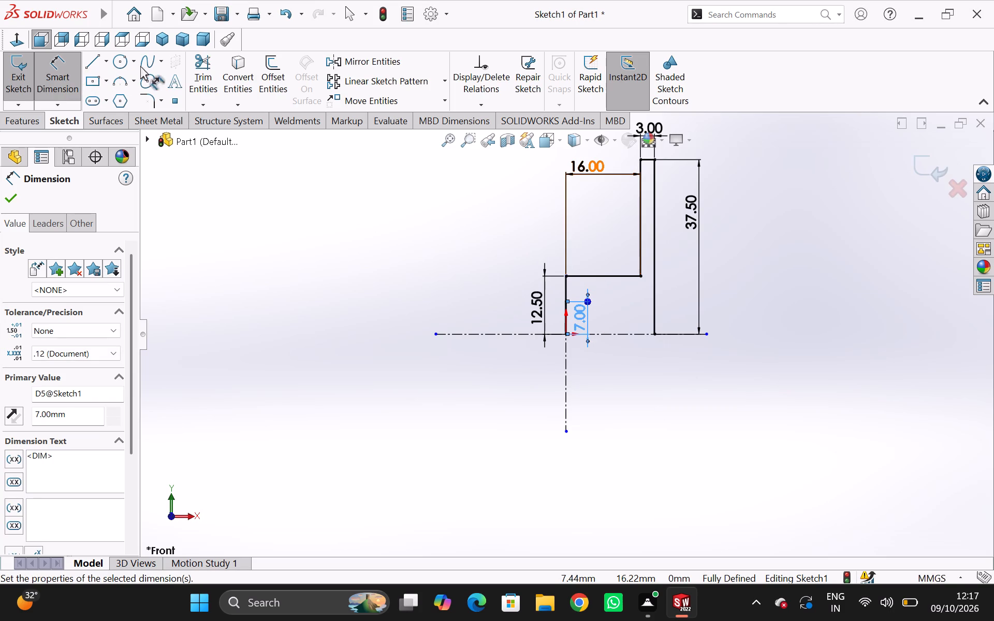
# Trim away the overlapping vertical line portions between the origin and the 7 mm point.
pyautogui.click(208, 65)
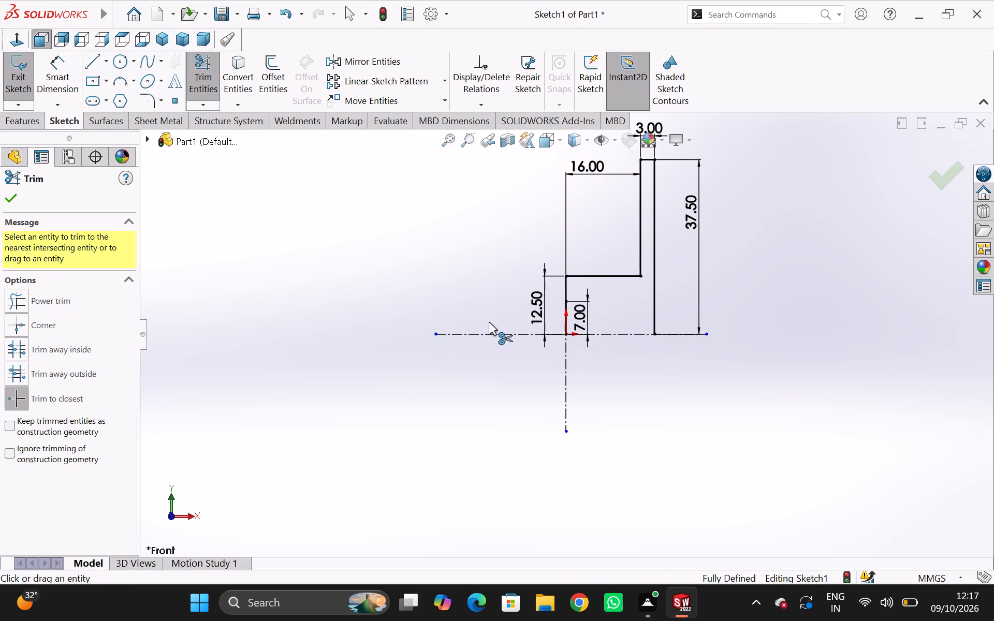
pyautogui.click(567, 312)
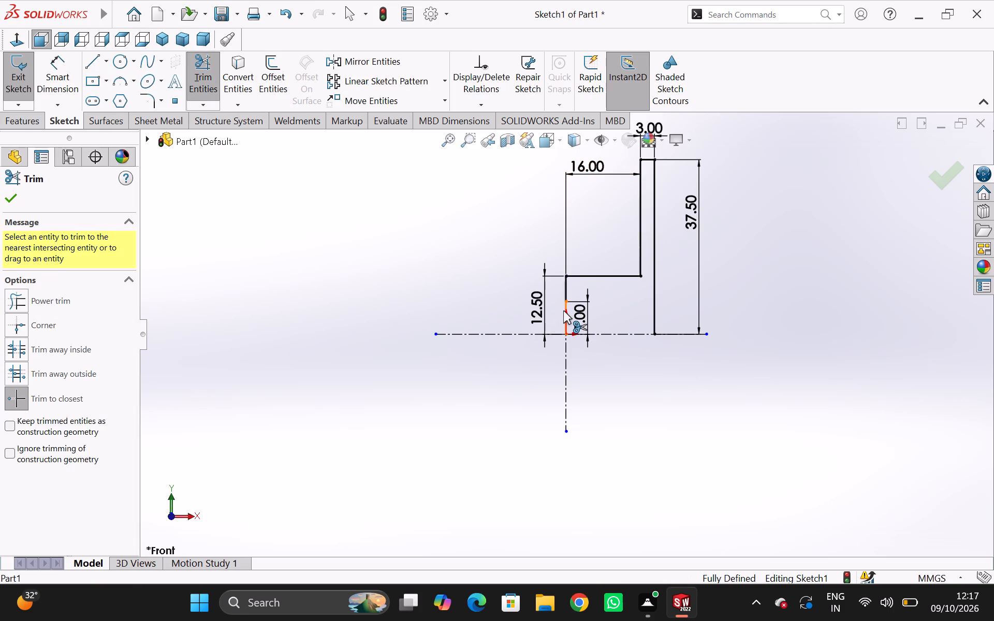
pyautogui.click(566, 306)
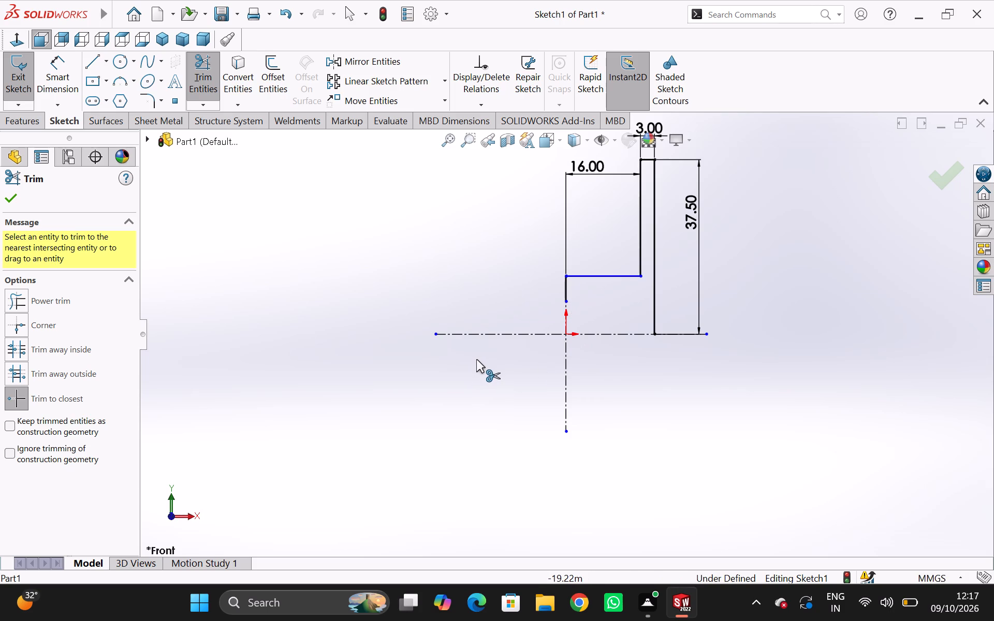
# Dimension the short vertical line at the hub's open end at 5.5 mm.
pyautogui.click(70, 74)
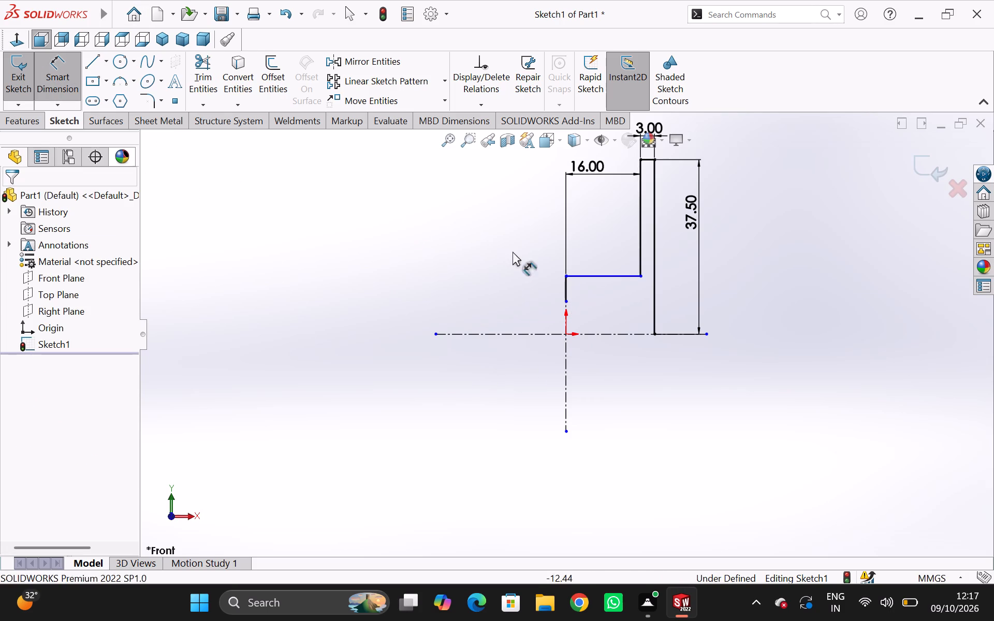
pyautogui.click(565, 287)
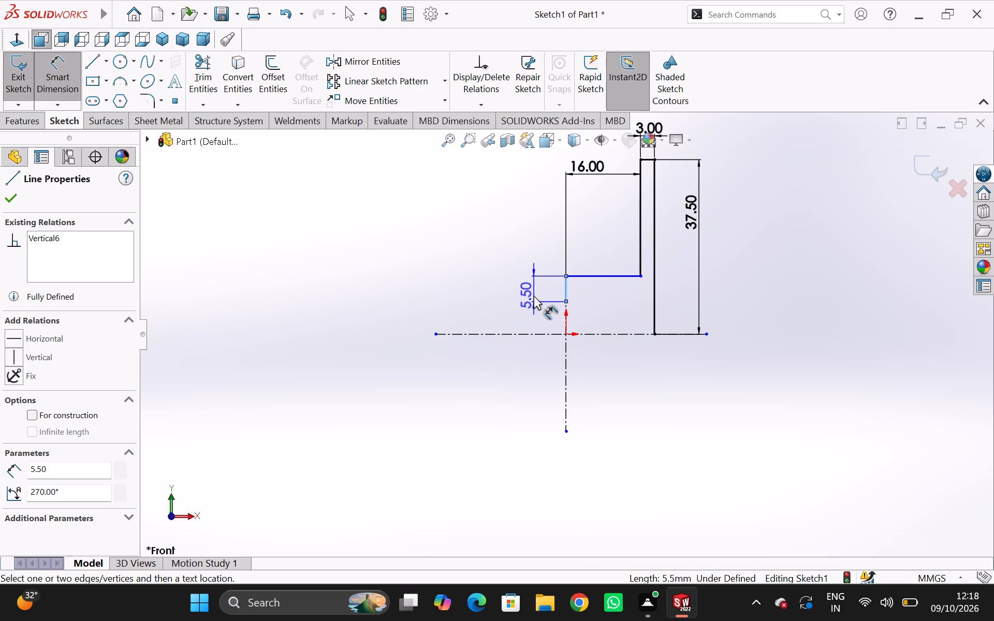
pyautogui.click(532, 292)
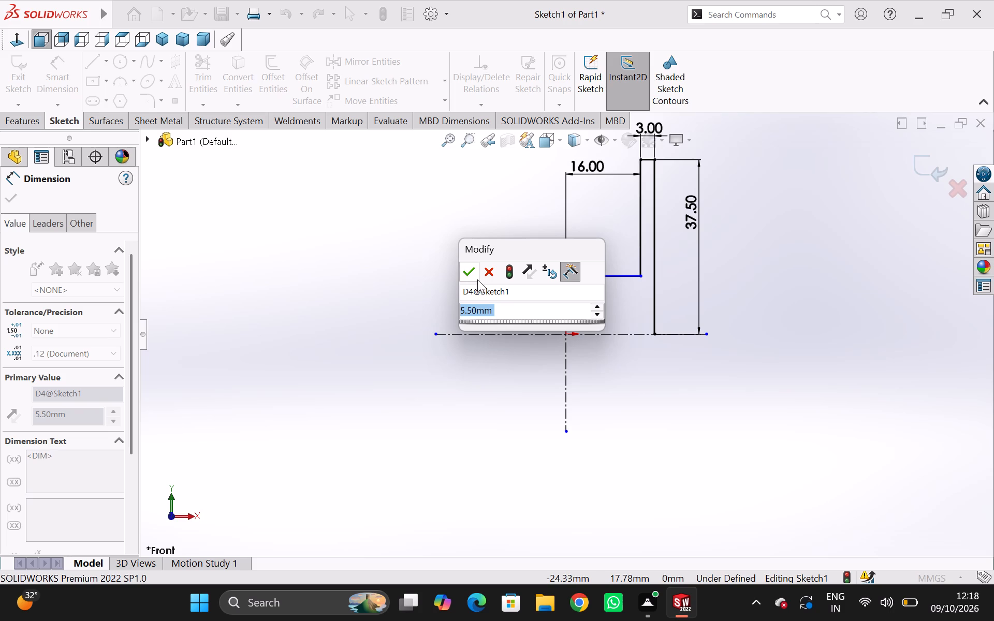
pyautogui.click(467, 271)
# Draw a 16 mm horizontal line from the short line's lower endpoint, then a 5.5 mm vertical line up to the step corner.
pyautogui.click(87, 61)
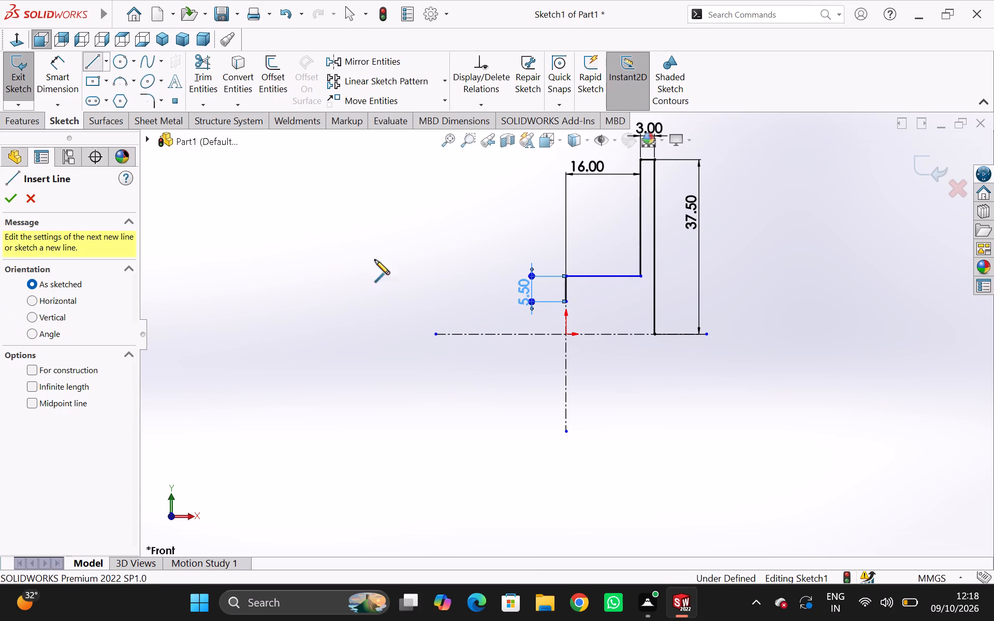
pyautogui.click(566, 302)
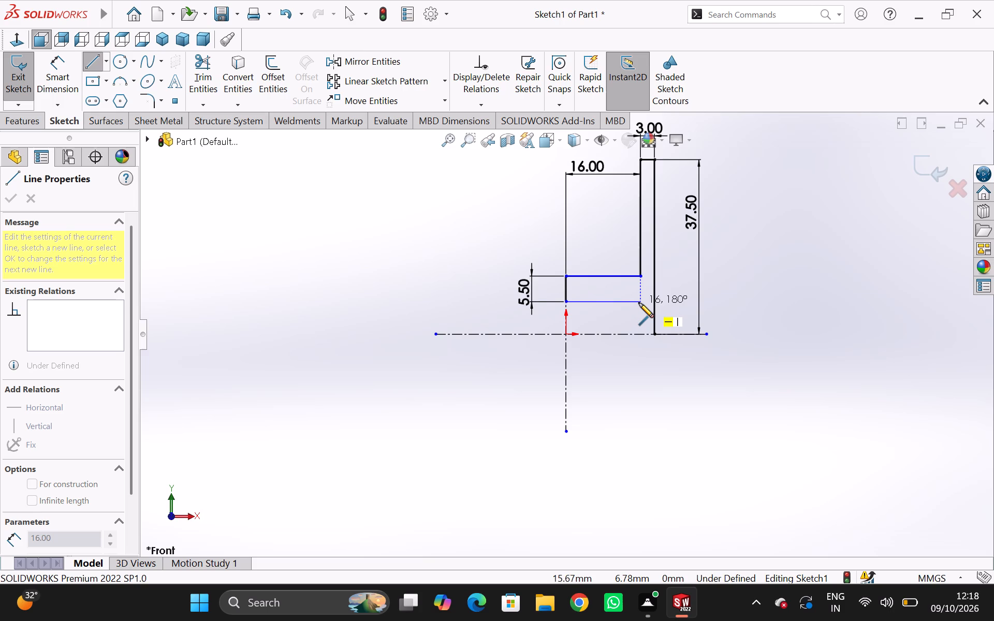
pyautogui.click(640, 303)
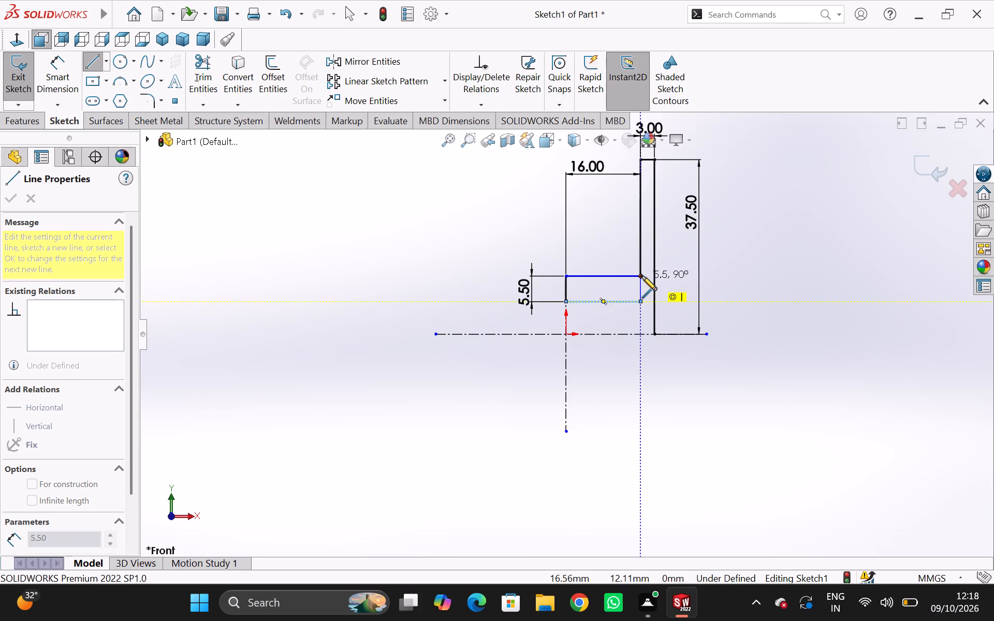
pyautogui.click(641, 275)
pyautogui.press('Escape')
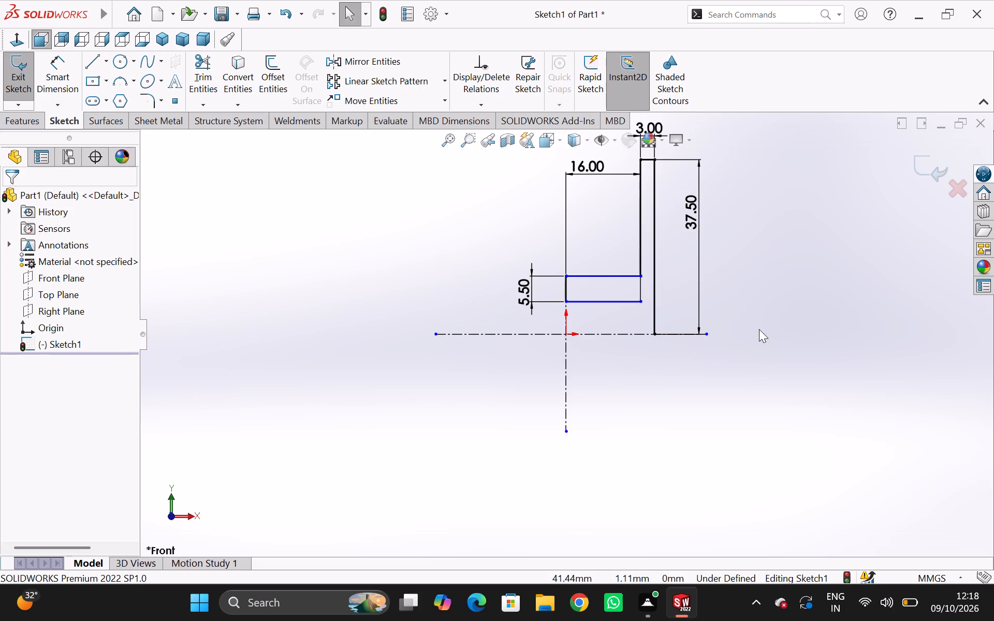
# Delete the 5.5 mm vertical line joining the hub's two horizontal lines at the flange.
pyautogui.click(640, 285)
pyautogui.press('Escape')
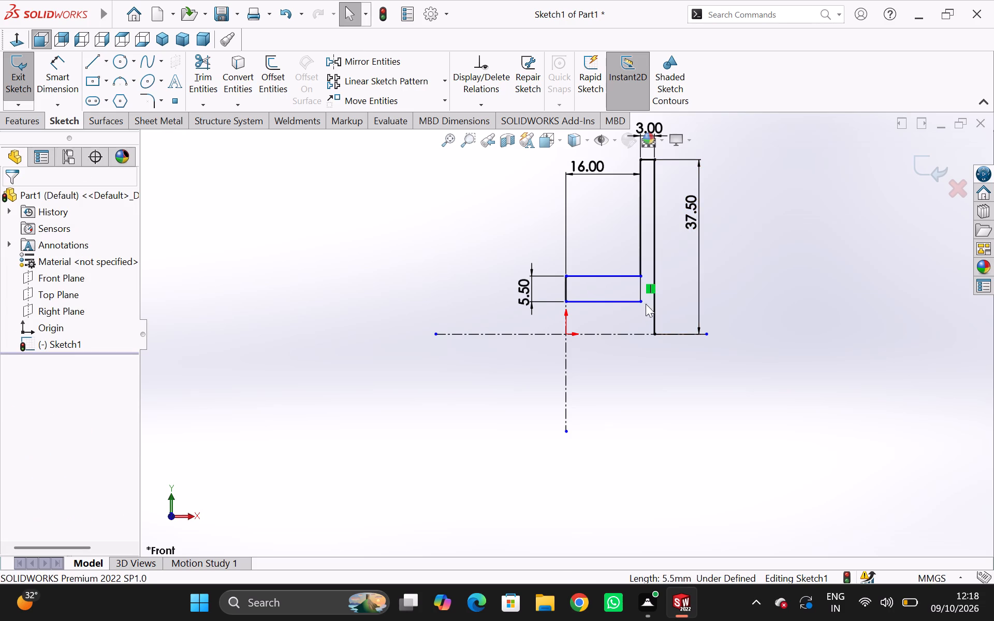
pyautogui.click(640, 288)
pyautogui.press('Delete')
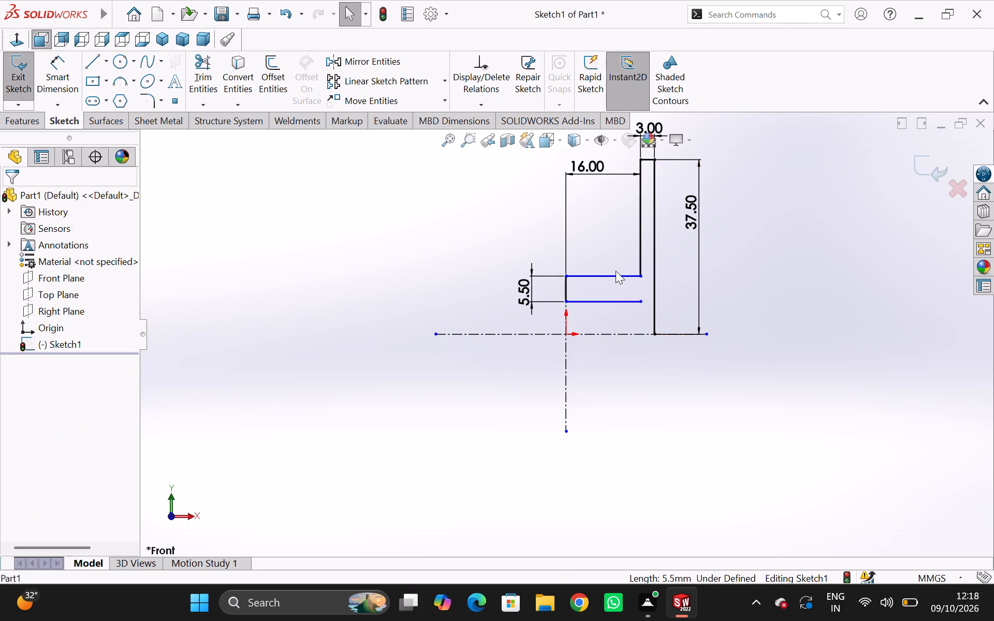
# Draw a 7 mm vertical line from the lower hub line's flange-side endpoint down to the horizontal centerline.
pyautogui.click(92, 61)
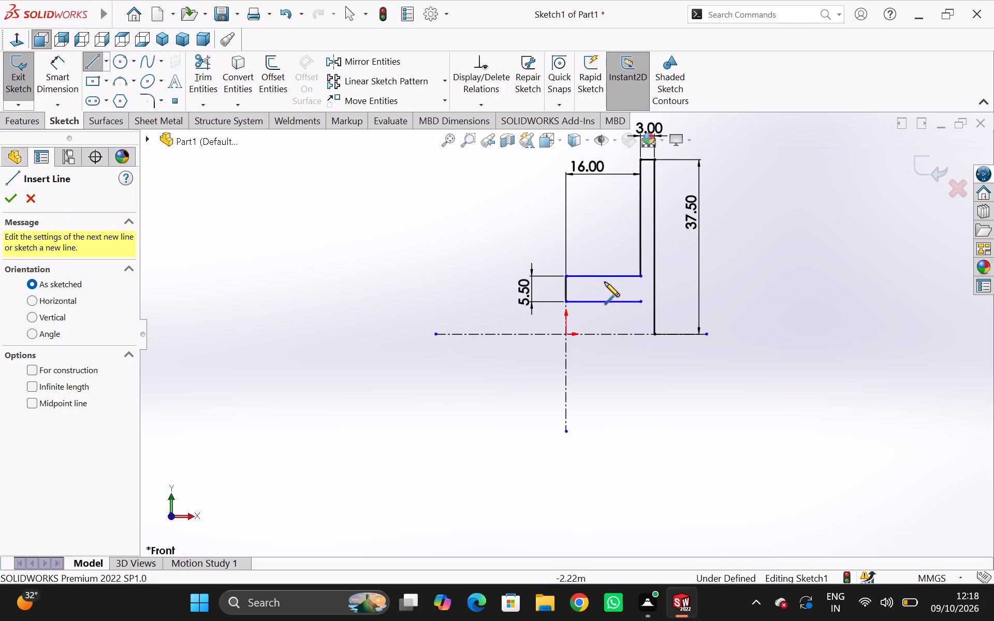
pyautogui.click(642, 303)
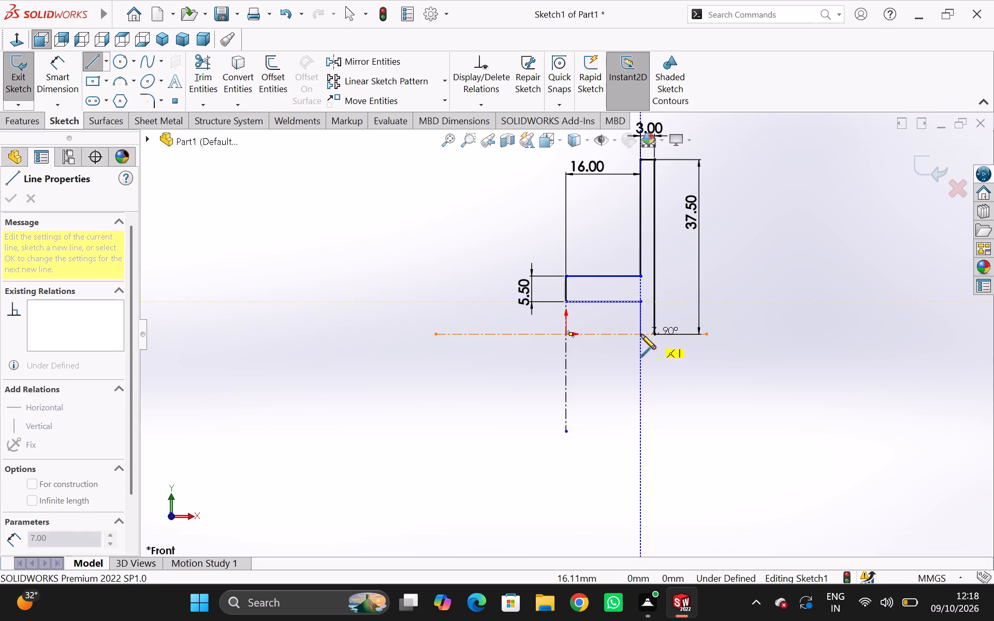
pyautogui.click(641, 334)
pyautogui.press('Escape')
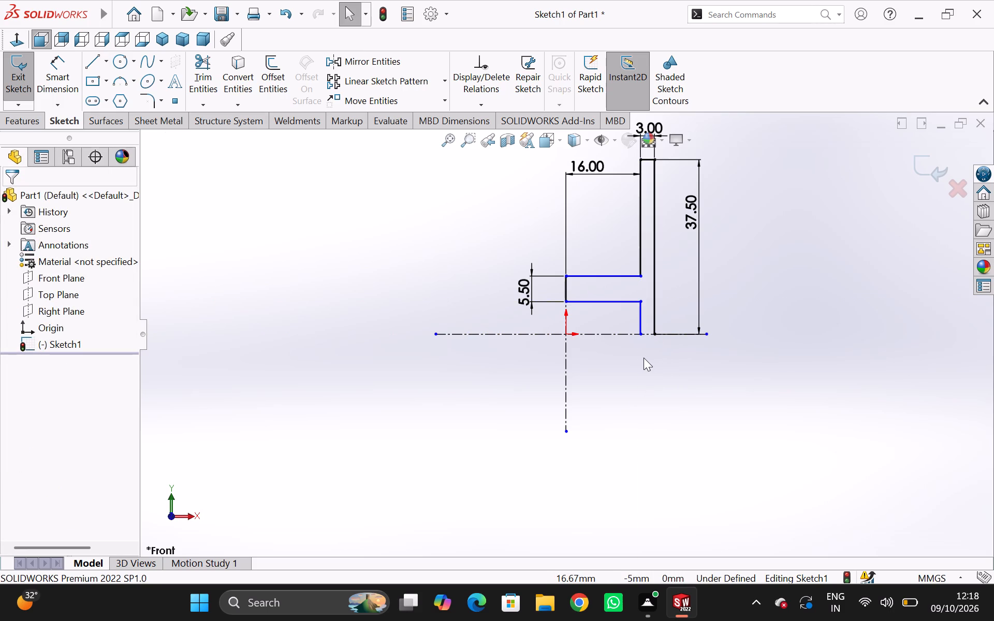
pyautogui.click(644, 358)
pyautogui.press('Escape')
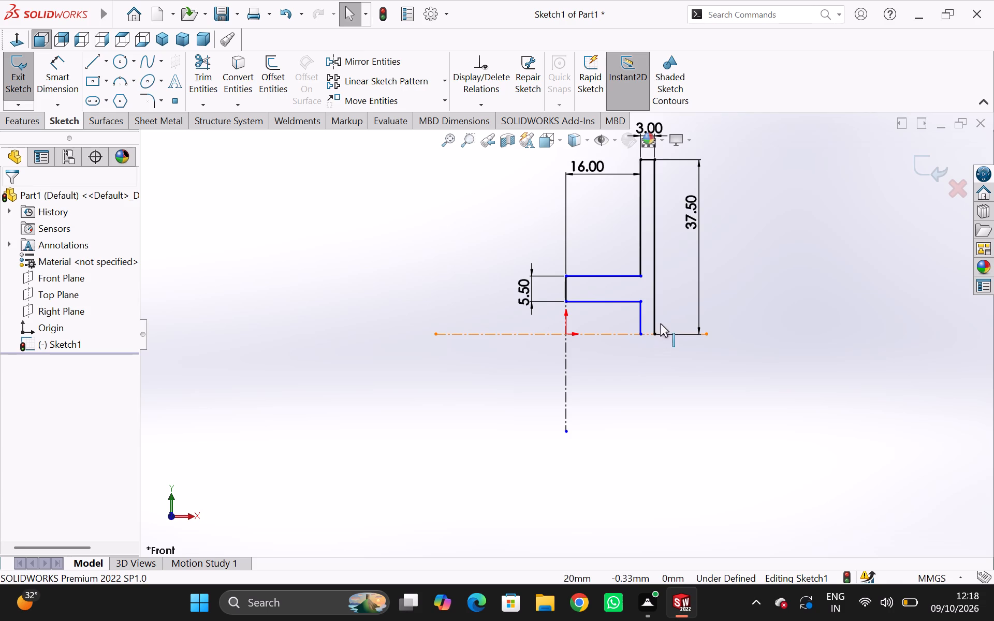
pyautogui.press('Escape')
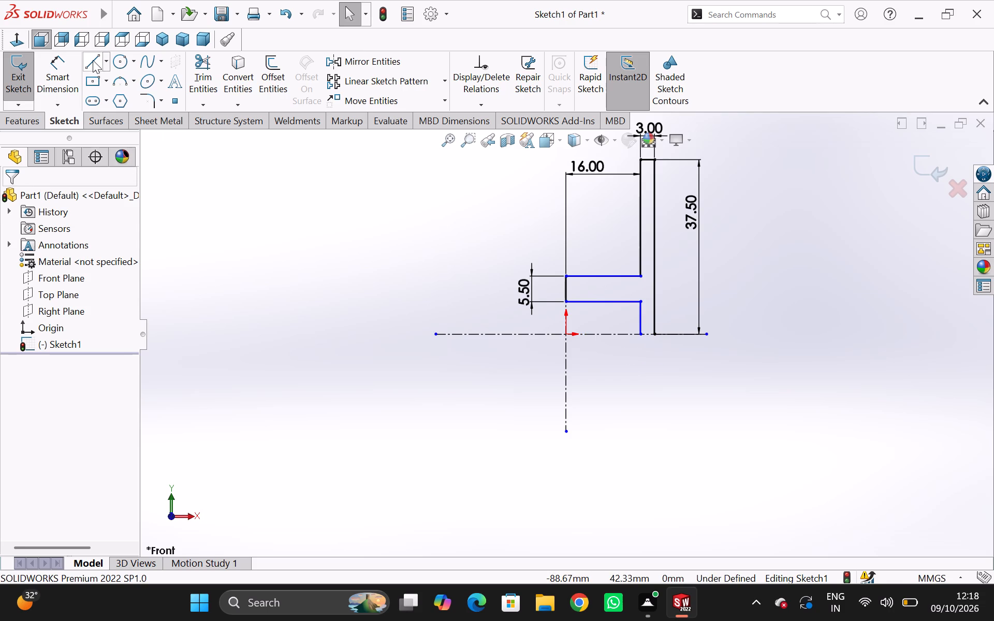
# Close the profile with a 3 mm horizontal line along the centerline to the flange's outer vertical edge.
pyautogui.click(93, 60)
pyautogui.click(641, 336)
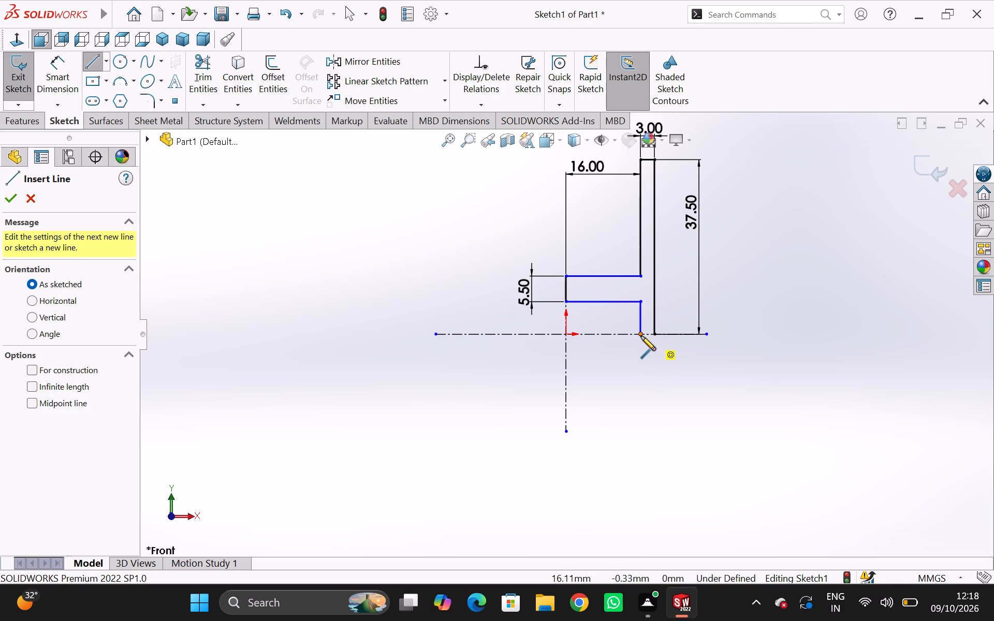
pyautogui.click(657, 335)
pyautogui.press('Escape')
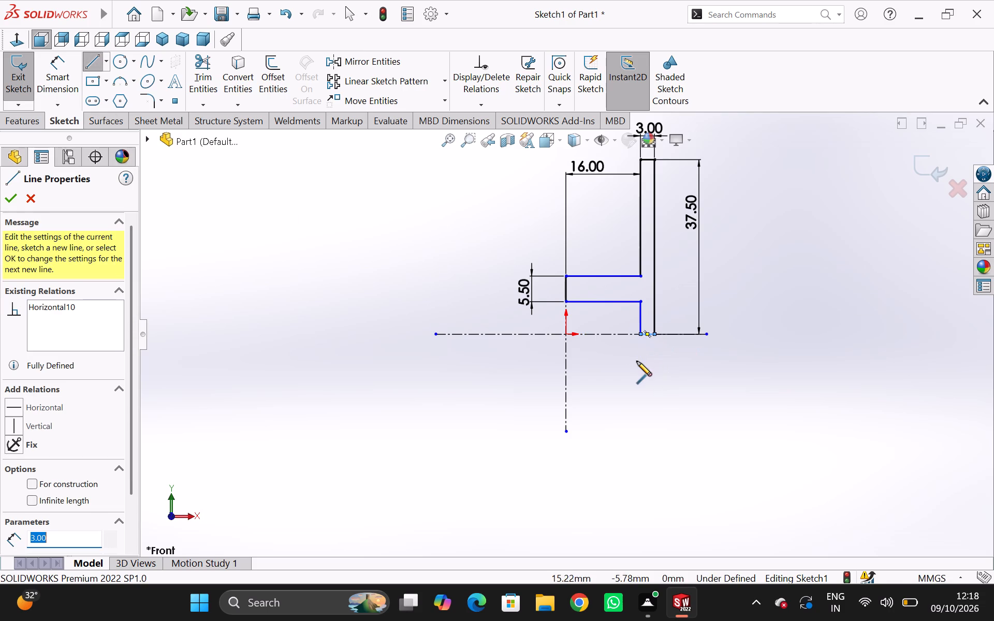
pyautogui.press('Escape')
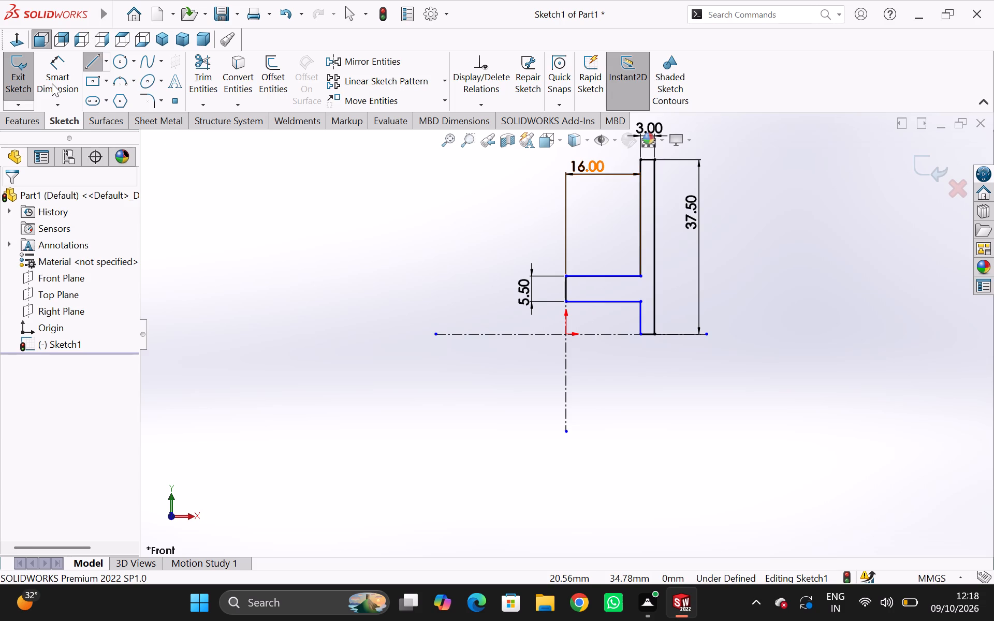
# Dimension the hub's lower horizontal line at 16 mm.
pyautogui.click(52, 83)
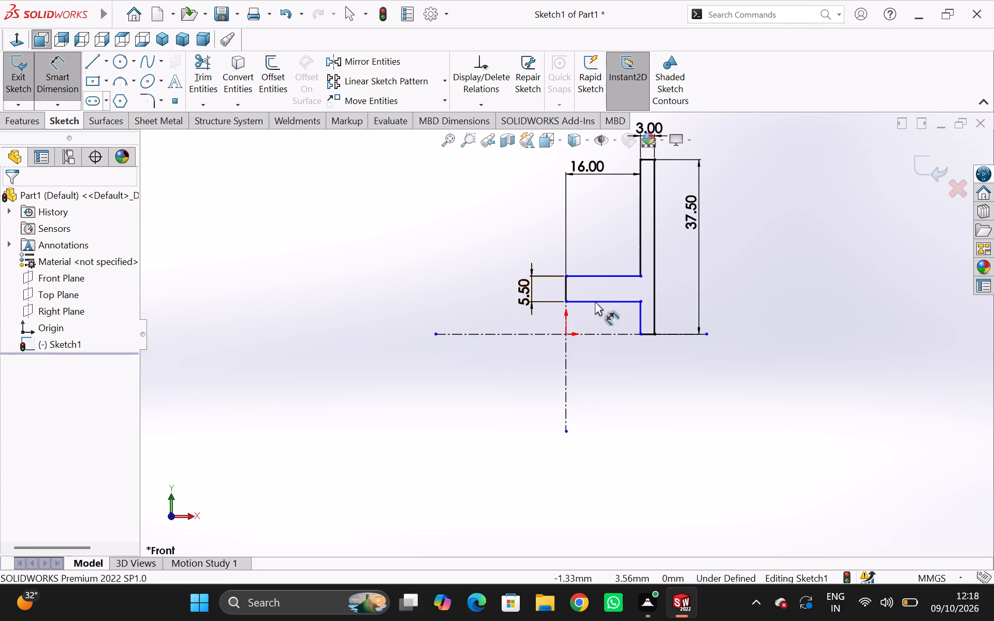
pyautogui.click(595, 301)
pyautogui.click(599, 316)
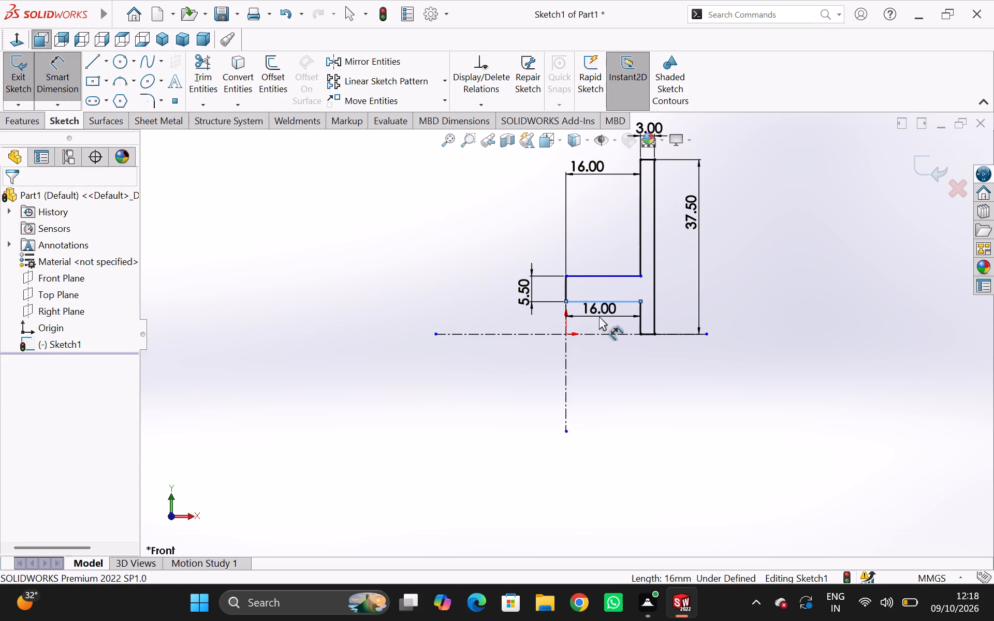
pyautogui.click(540, 295)
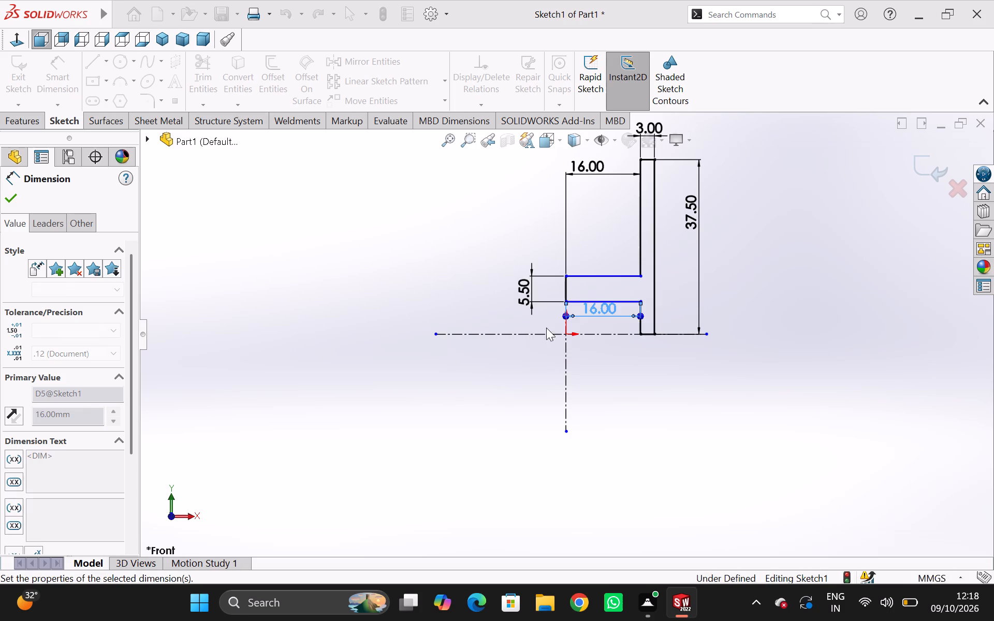
# Dimension the short vertical line between the bore line and the centerline at 7 mm, and exit the sketch.
pyautogui.click(641, 321)
pyautogui.click(624, 327)
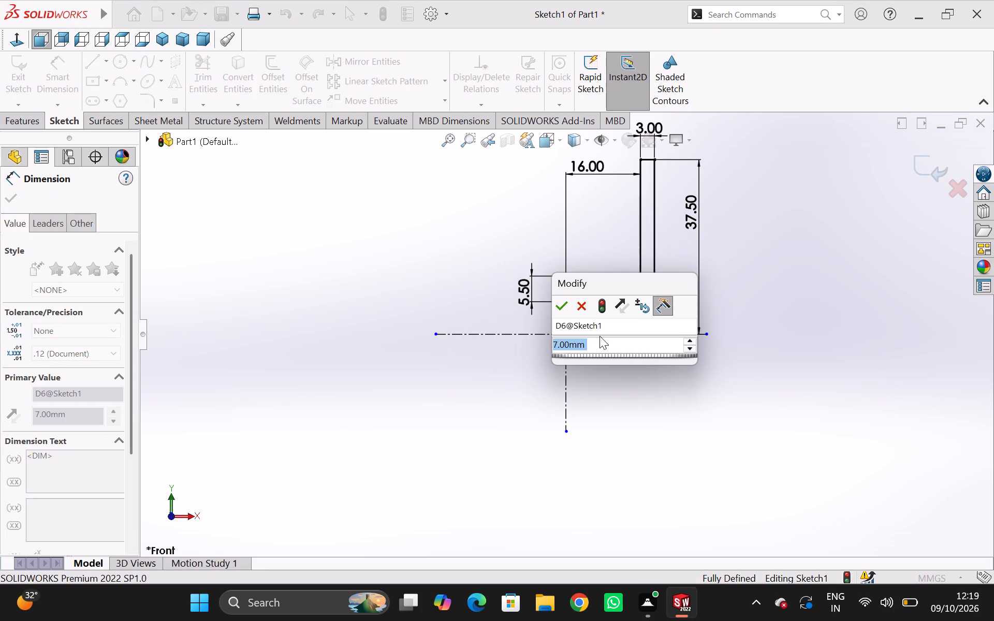
pyautogui.click(567, 309)
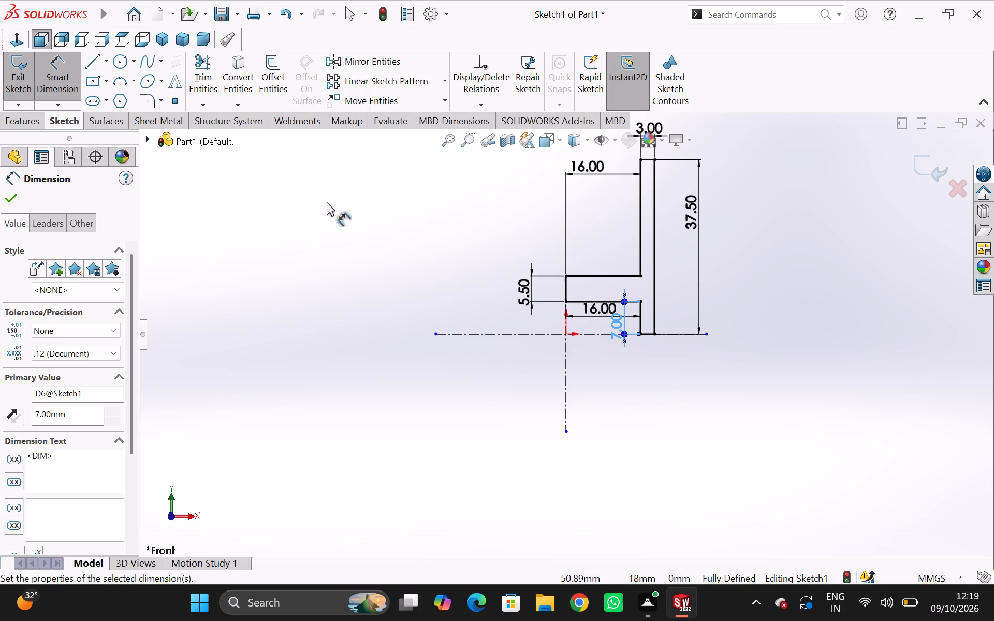
pyautogui.click(7, 193)
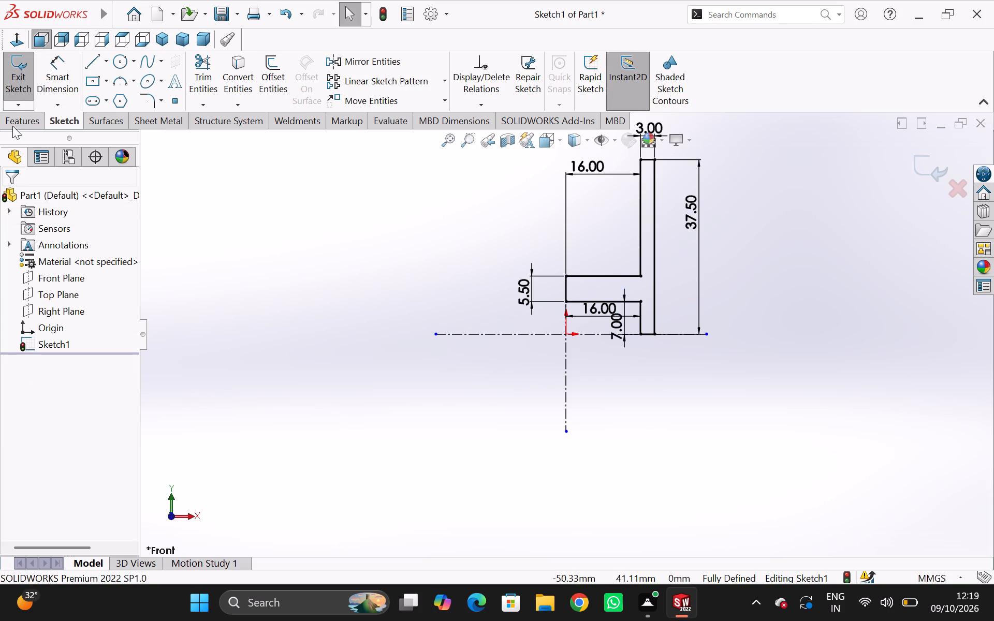
pyautogui.click(8, 90)
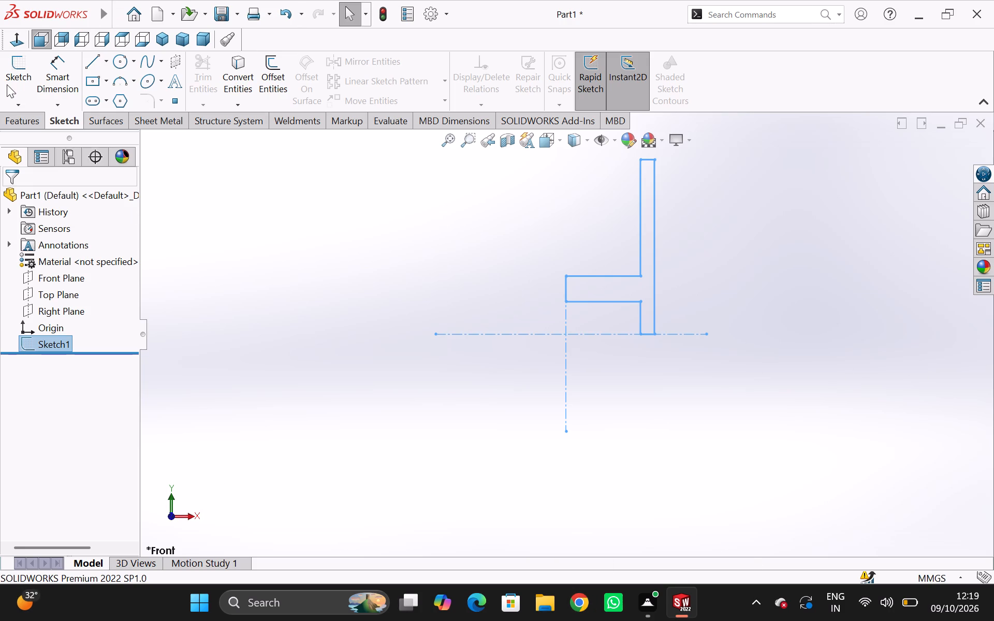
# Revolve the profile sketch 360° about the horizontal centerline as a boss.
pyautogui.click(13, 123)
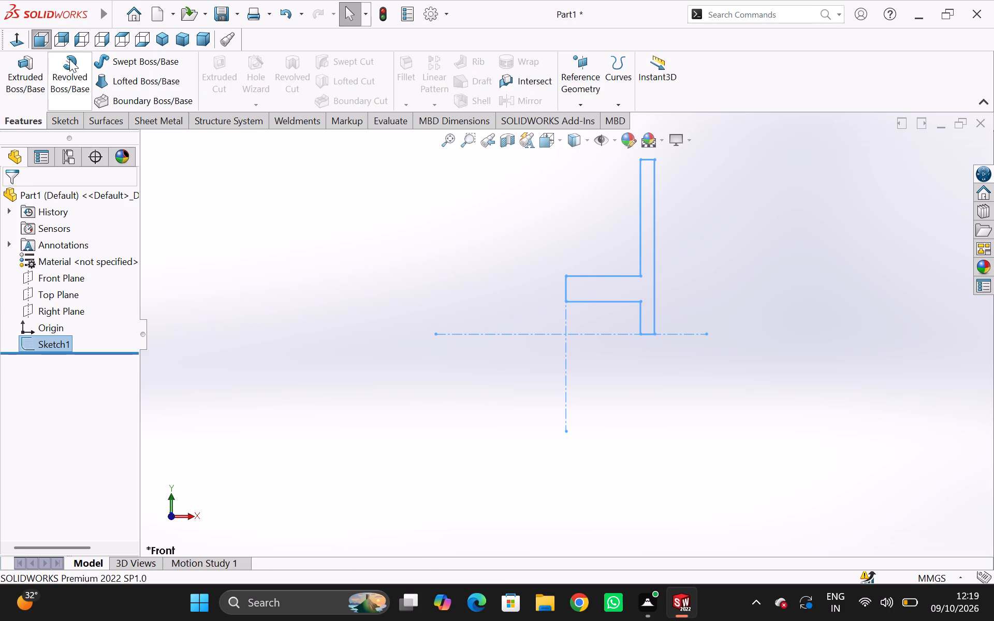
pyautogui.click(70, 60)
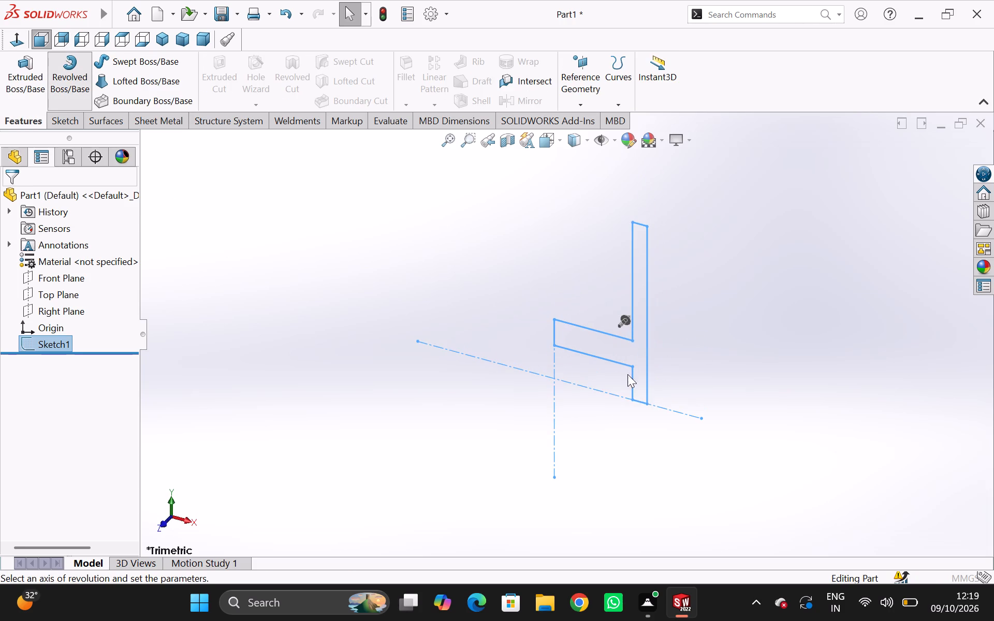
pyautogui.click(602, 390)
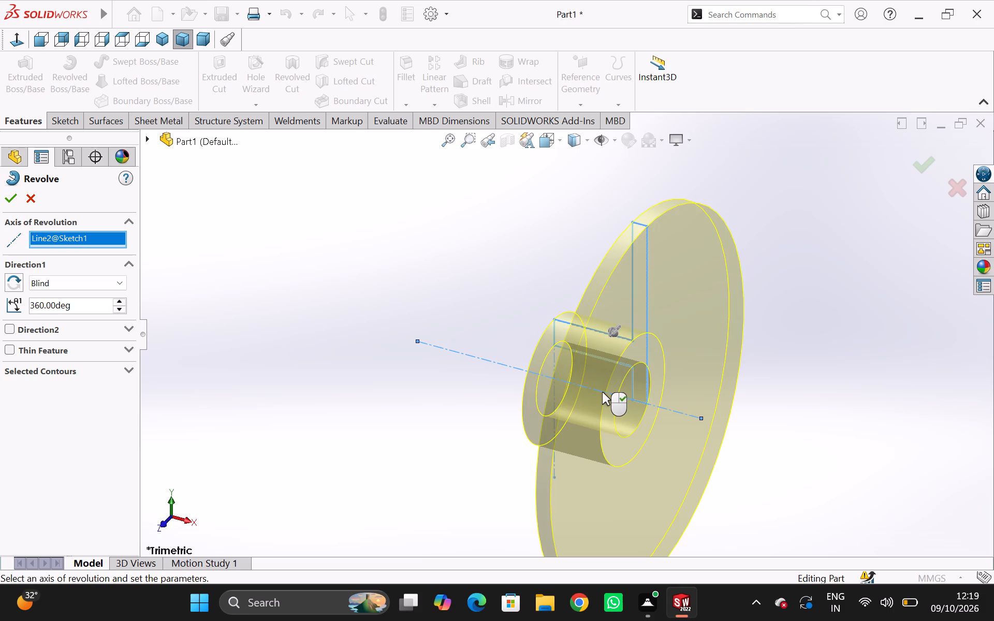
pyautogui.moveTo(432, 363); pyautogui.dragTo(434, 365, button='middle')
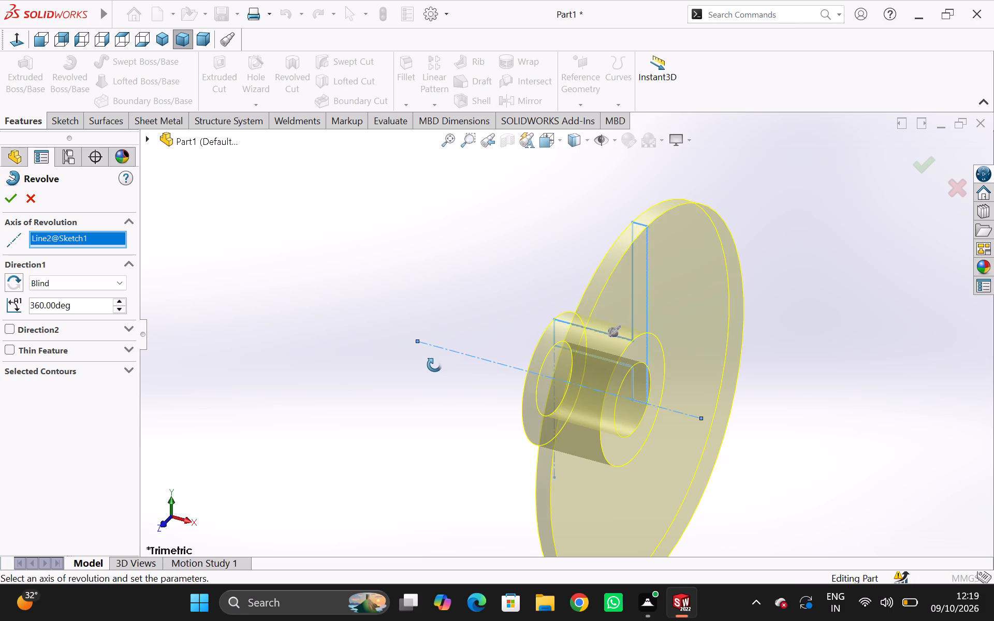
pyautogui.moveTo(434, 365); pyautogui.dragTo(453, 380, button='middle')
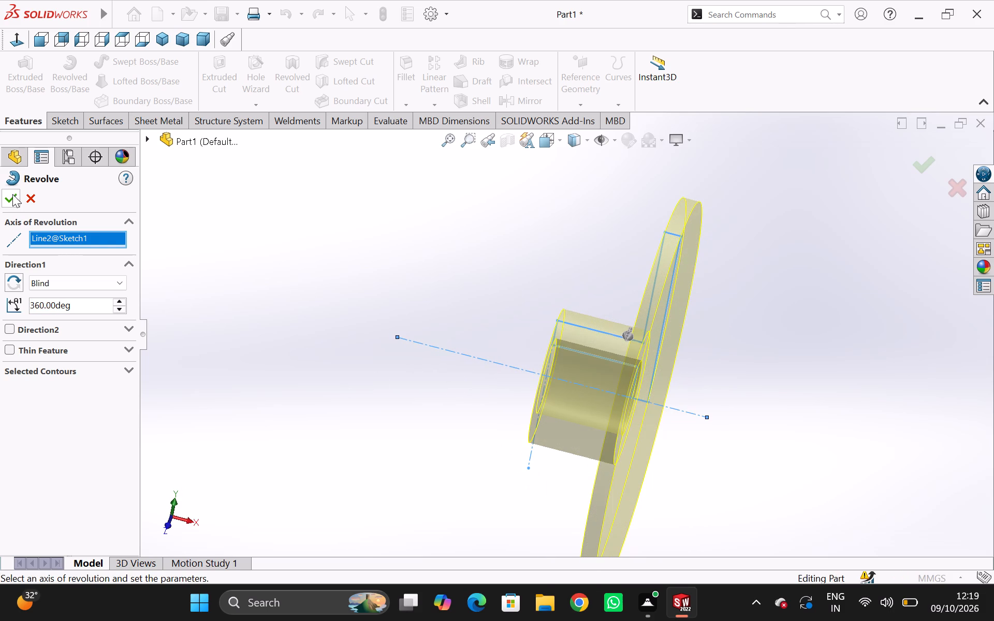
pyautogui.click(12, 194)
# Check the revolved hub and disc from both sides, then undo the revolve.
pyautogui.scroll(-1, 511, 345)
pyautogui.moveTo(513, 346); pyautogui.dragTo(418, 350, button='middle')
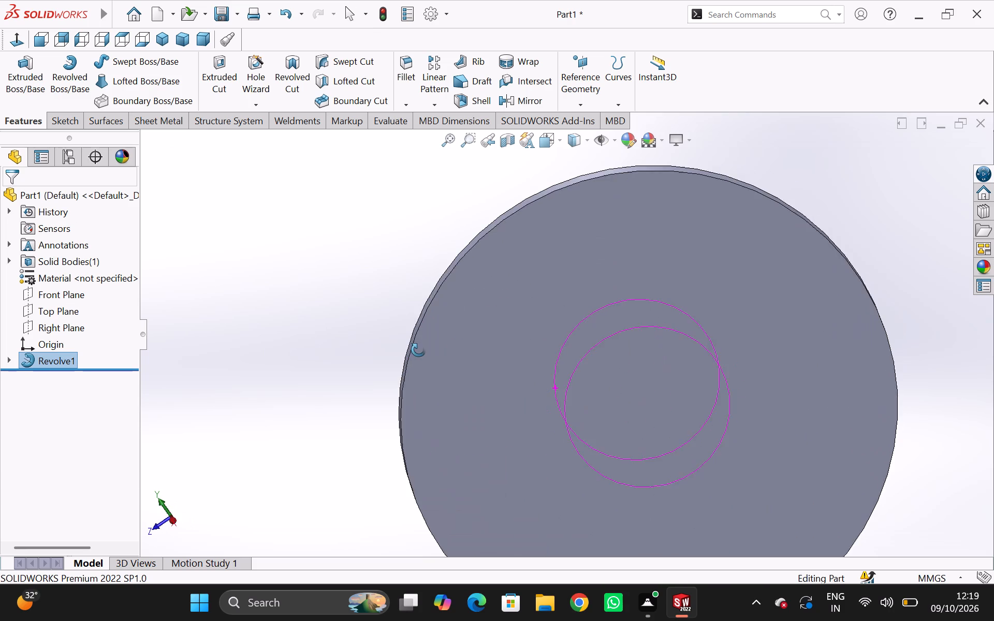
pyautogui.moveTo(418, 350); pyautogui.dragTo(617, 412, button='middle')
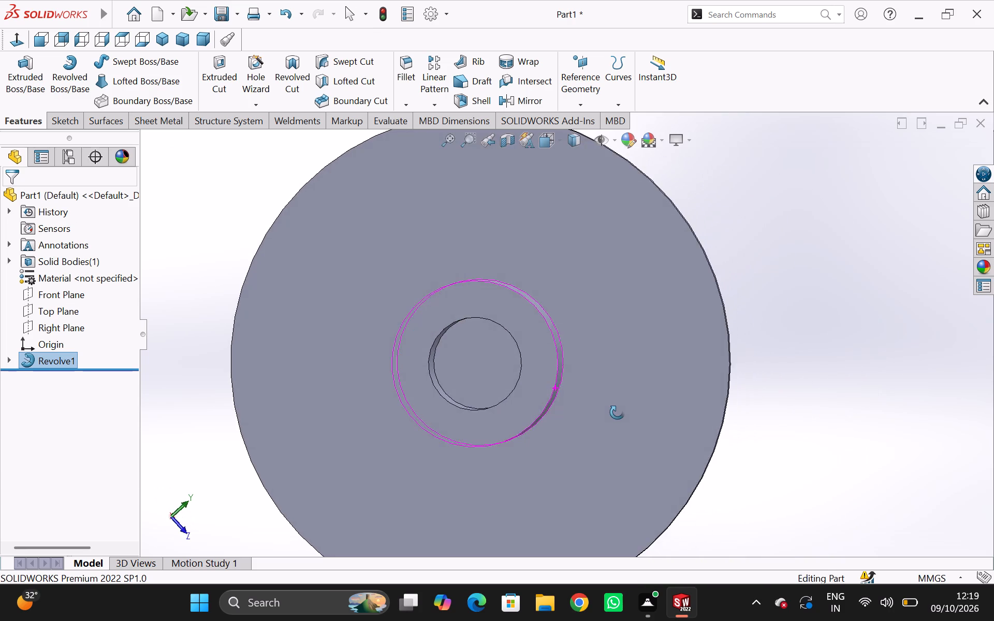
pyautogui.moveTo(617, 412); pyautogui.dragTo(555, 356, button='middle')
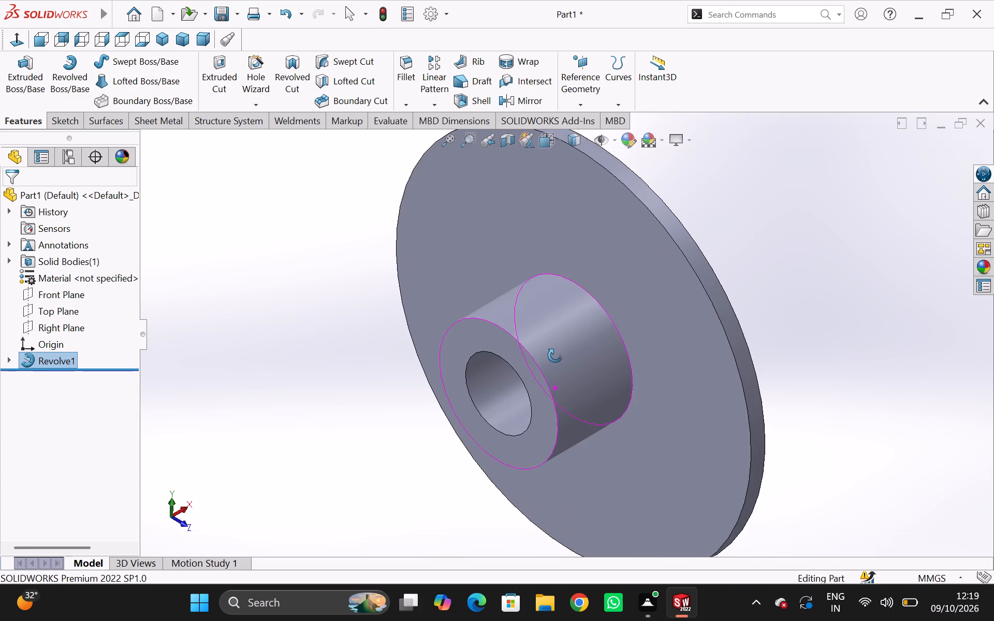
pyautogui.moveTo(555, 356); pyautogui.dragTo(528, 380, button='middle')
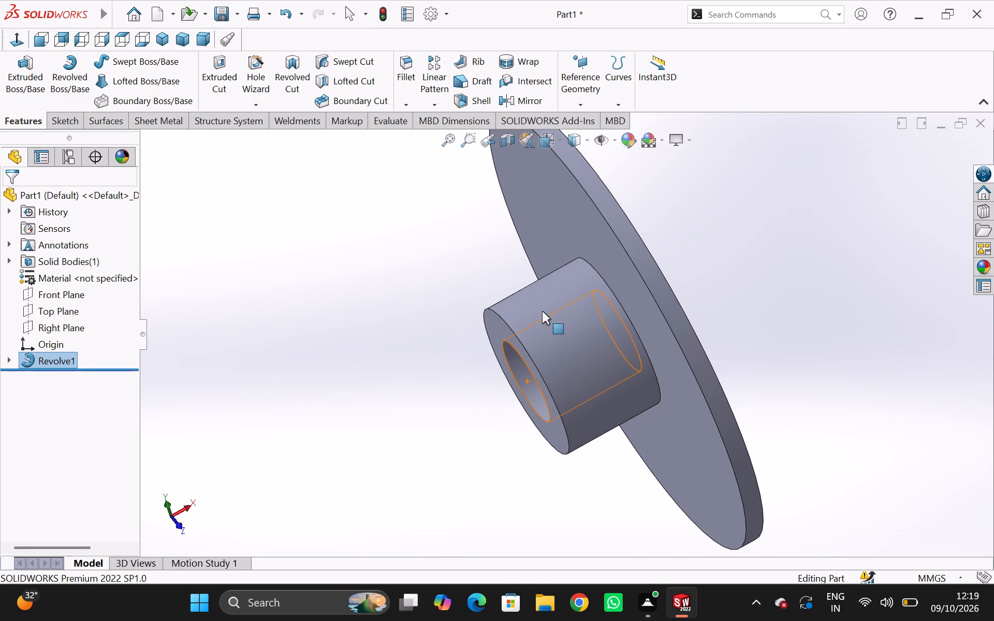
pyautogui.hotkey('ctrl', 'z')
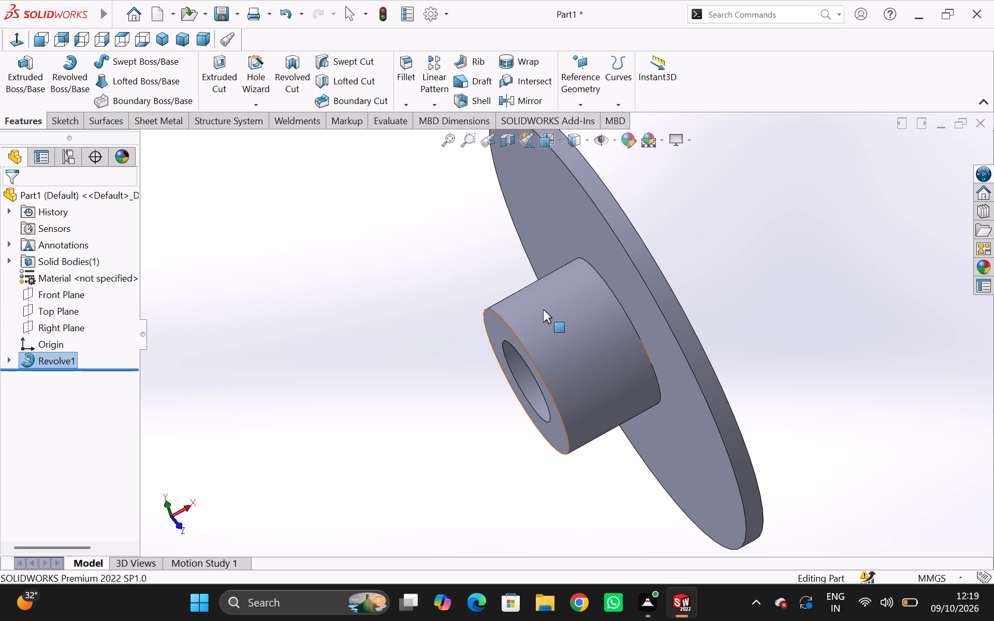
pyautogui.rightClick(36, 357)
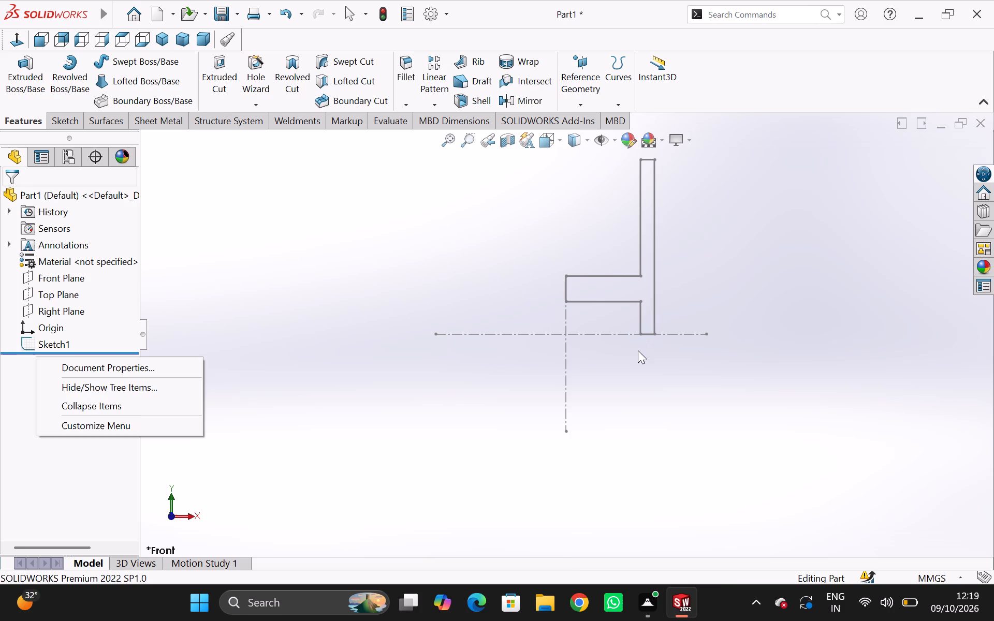
# Reopen the profile sketch and draw a 3 mm horizontal line extending the bore line across to the disc's outer vertical line.
pyautogui.rightClick(561, 470)
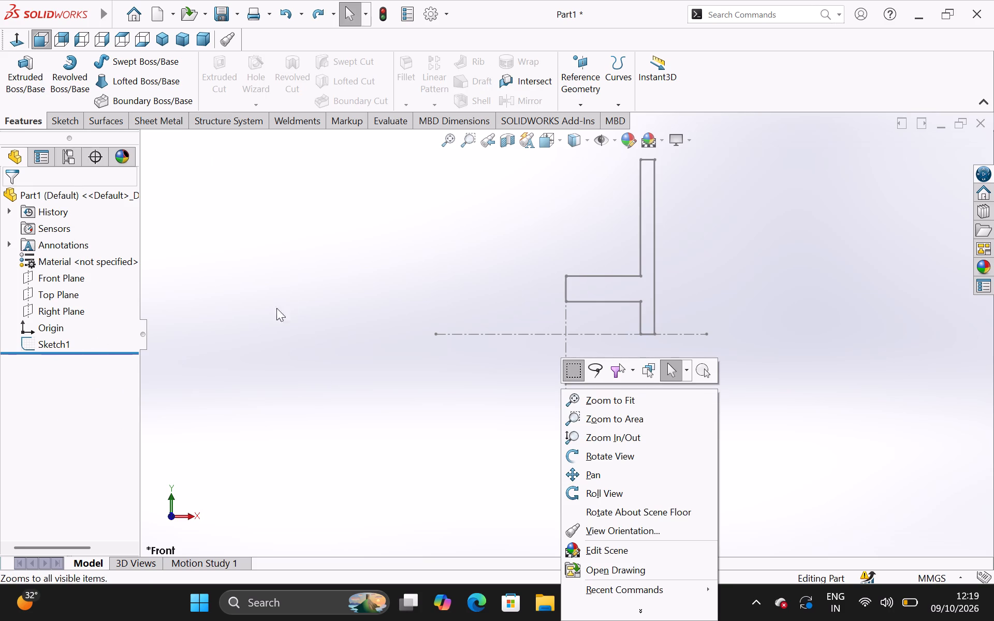
pyautogui.click(293, 299)
pyautogui.rightClick(48, 345)
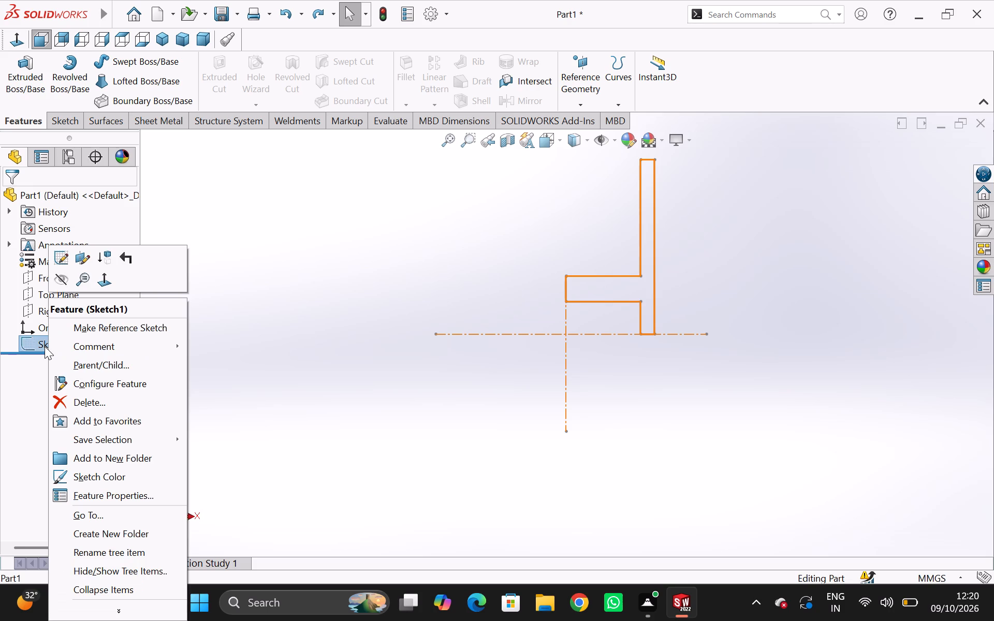
pyautogui.click(66, 264)
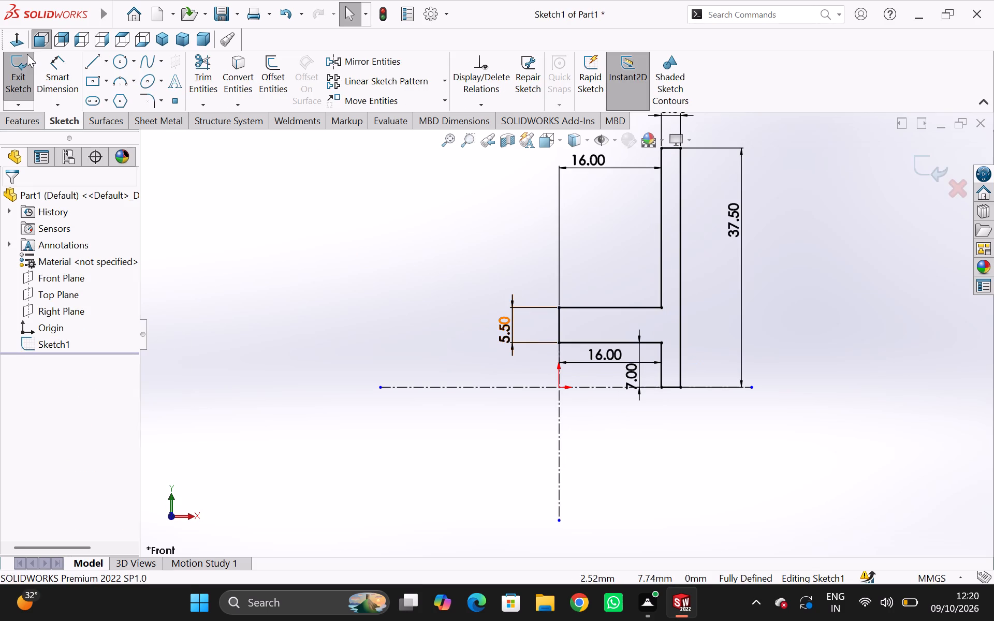
pyautogui.click(86, 61)
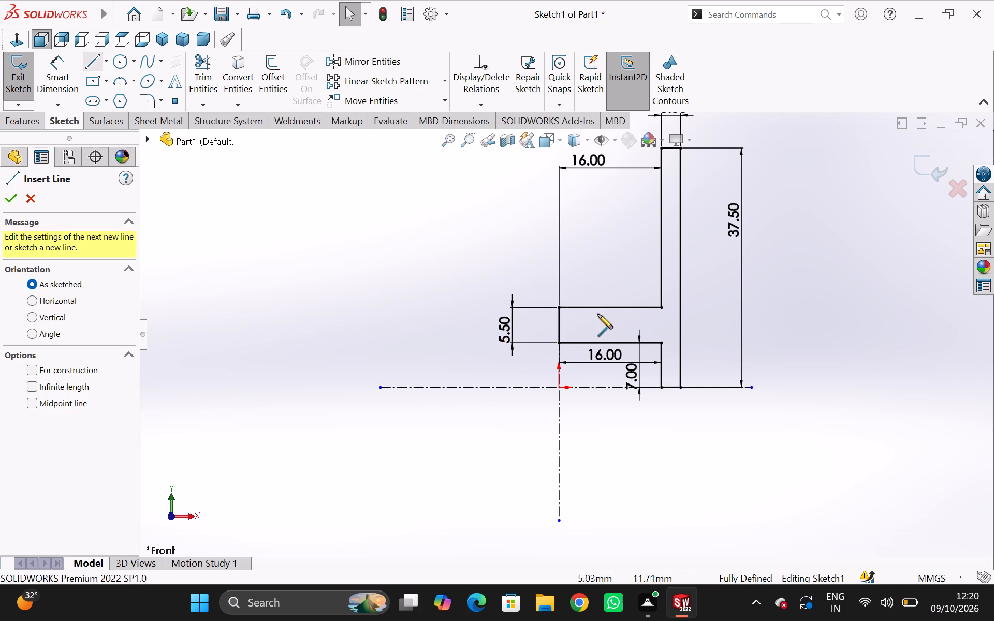
pyautogui.click(662, 341)
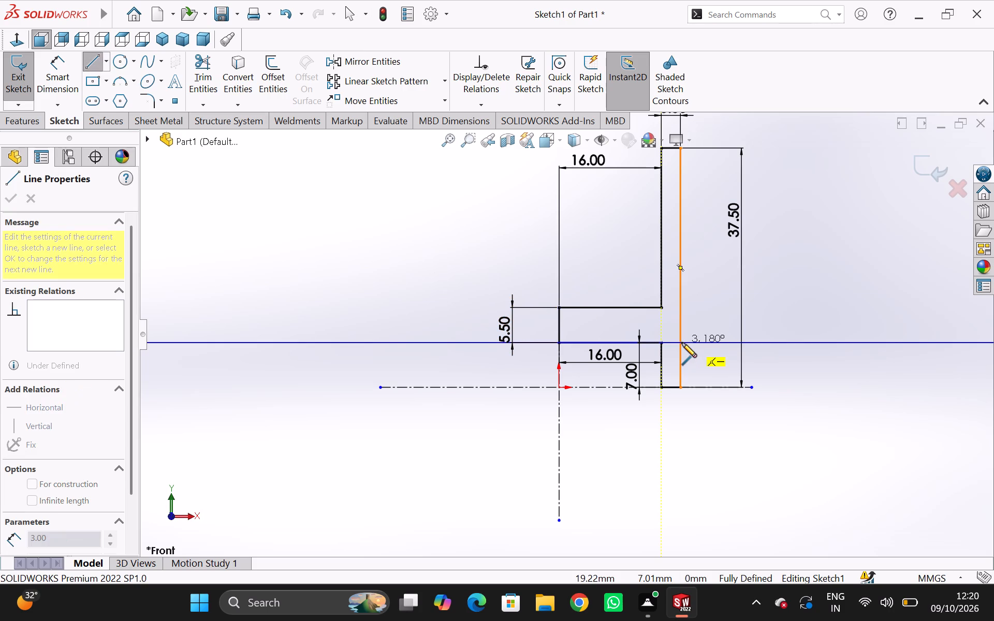
pyautogui.click(681, 343)
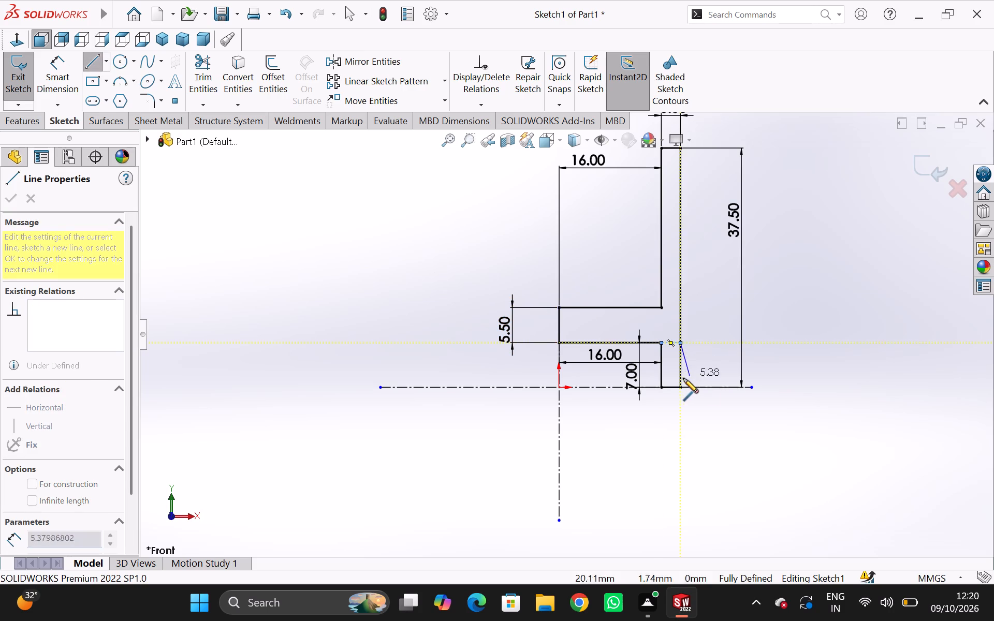
pyautogui.press('Escape')
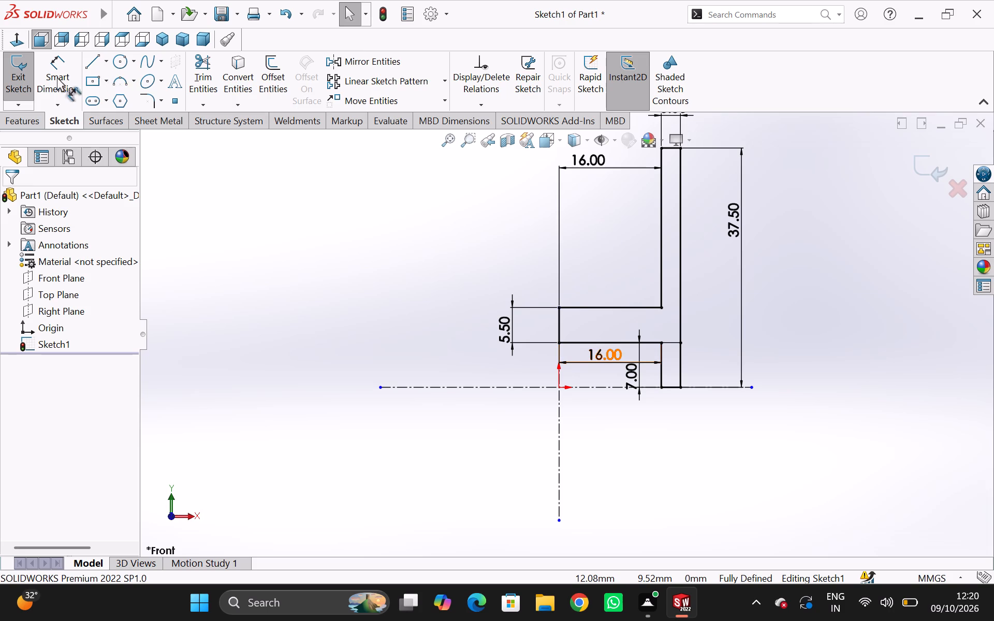
# Trim away both short vertical segments below the bore line and the short horizontal segment lying on the centerline.
pyautogui.click(198, 60)
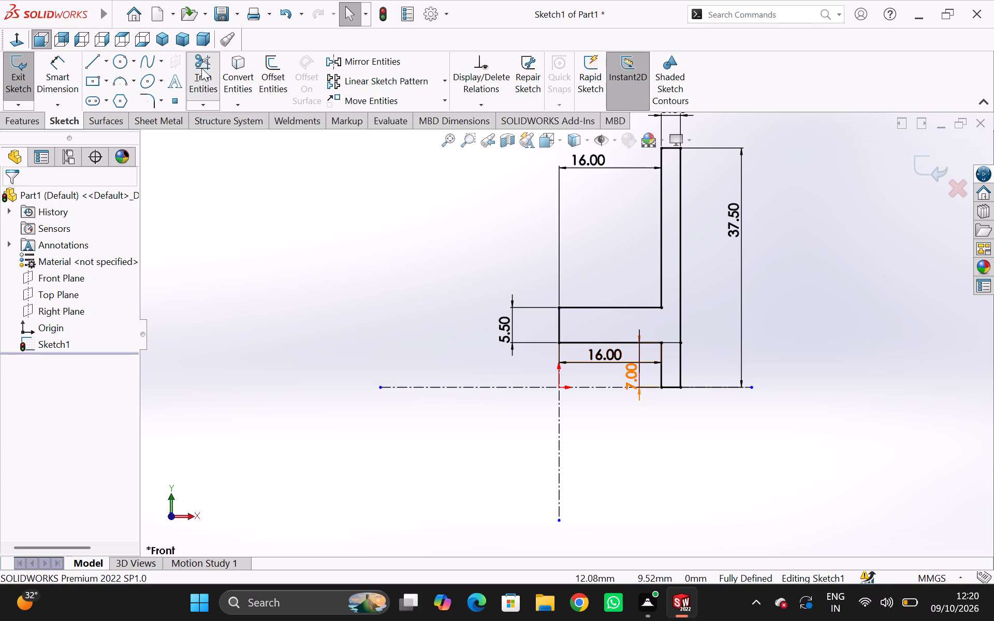
pyautogui.click(660, 361)
pyautogui.click(681, 359)
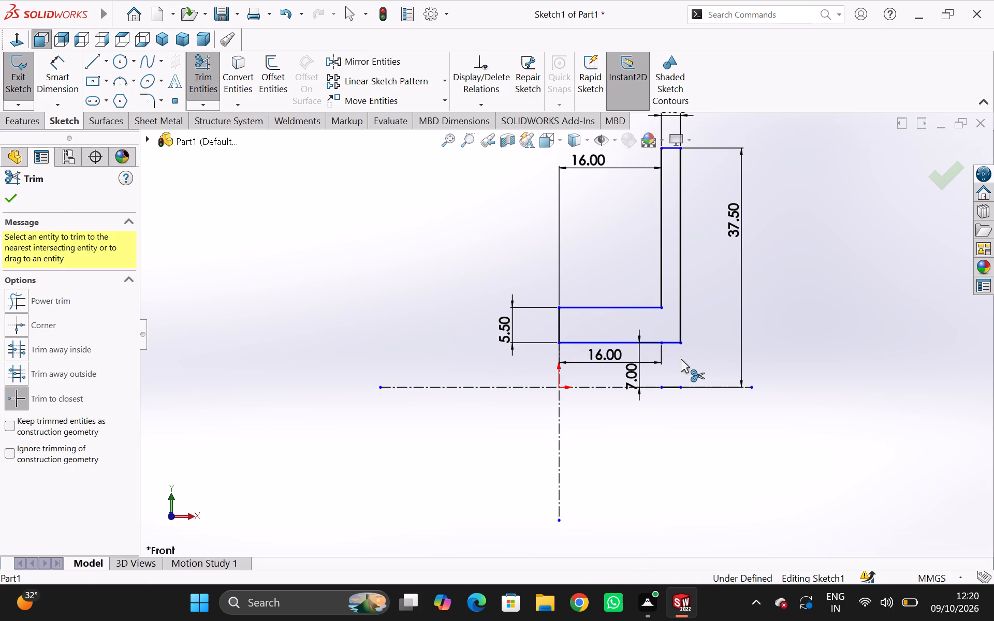
pyautogui.click(670, 386)
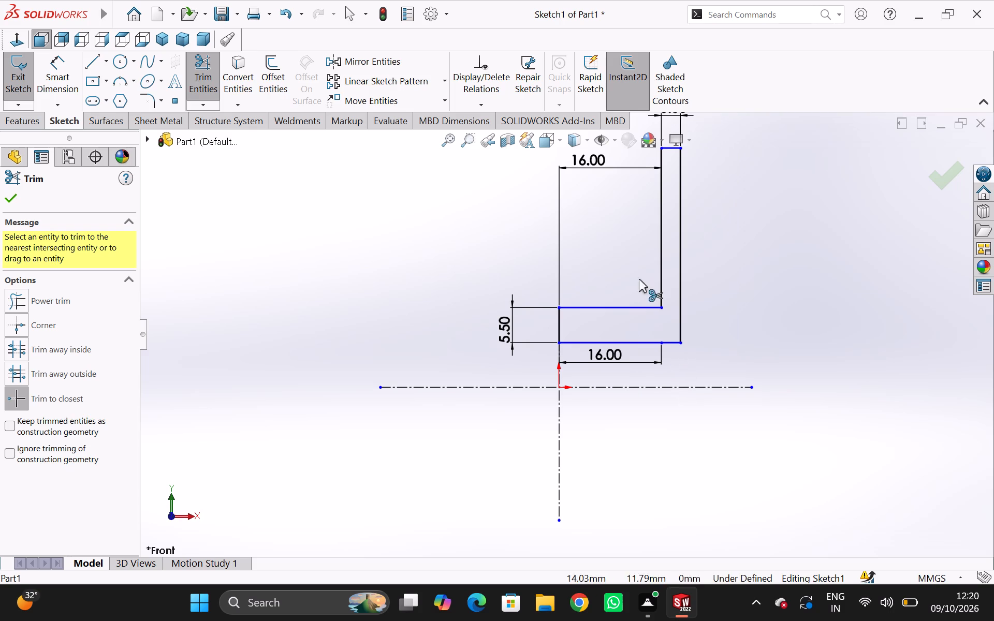
pyautogui.click(8, 198)
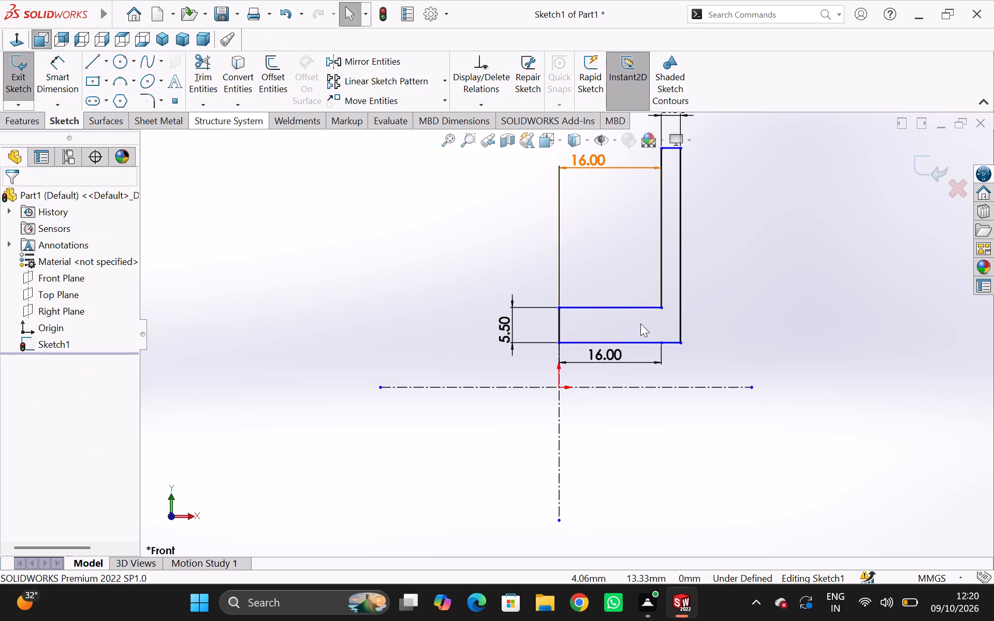
# Delete the bore line's length dimension and both horizontal line segments along the profile's lower edge.
pyautogui.click(620, 357)
pyautogui.press('Delete')
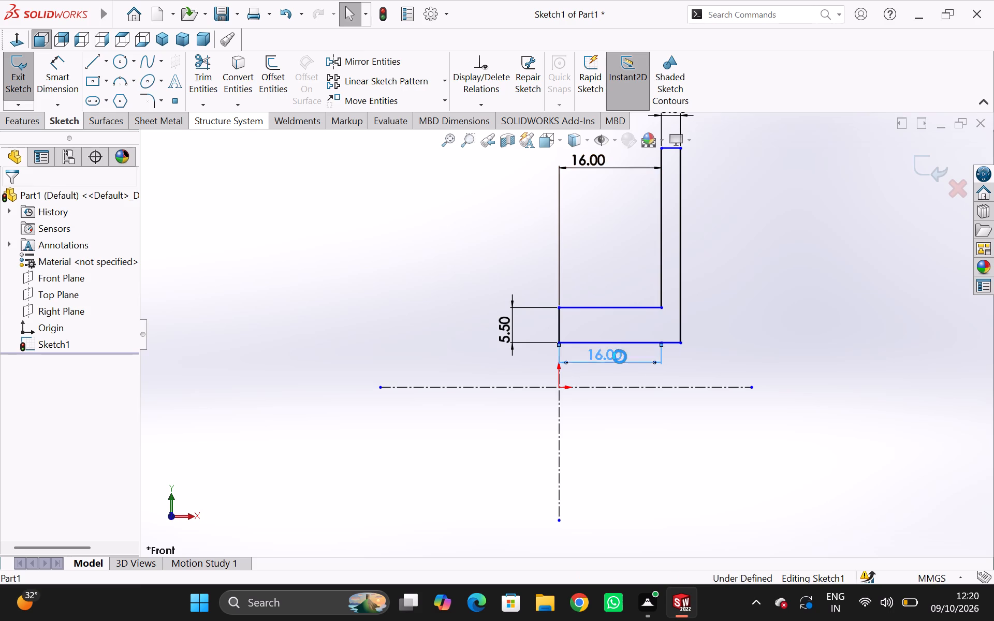
pyautogui.click(666, 344)
pyautogui.press('Delete')
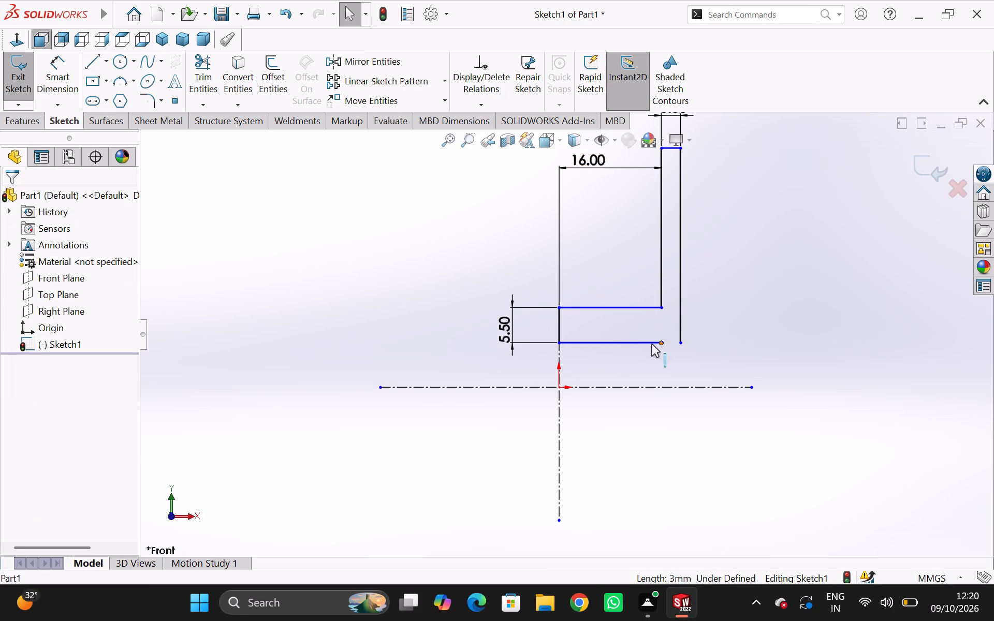
pyautogui.click(644, 344)
pyautogui.press('Delete')
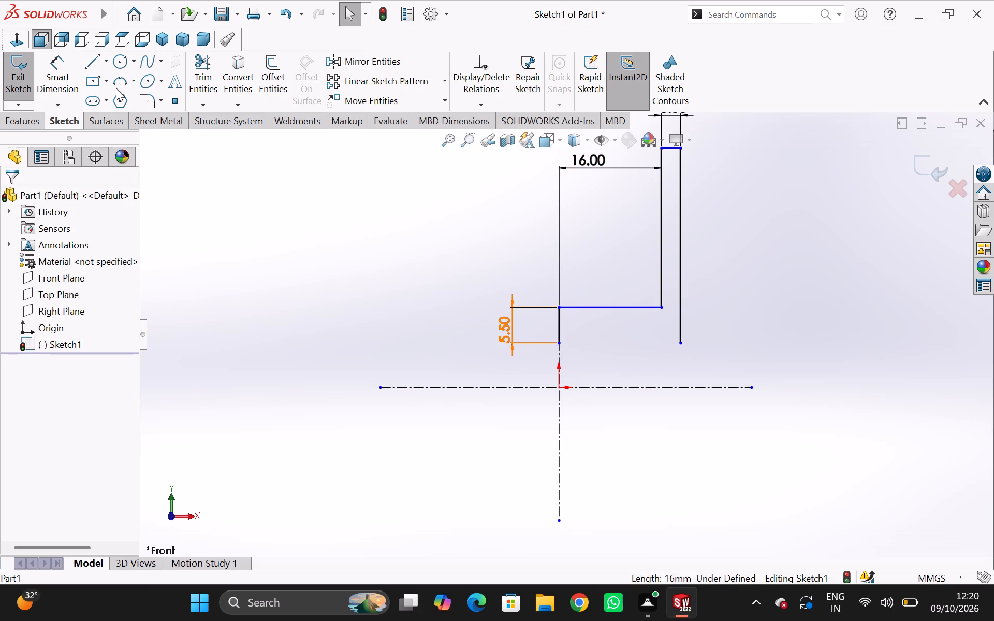
# Draw one continuous 19 mm horizontal line closing the profile's lower edge from the hub's end to the disc's outer line.
pyautogui.click(94, 58)
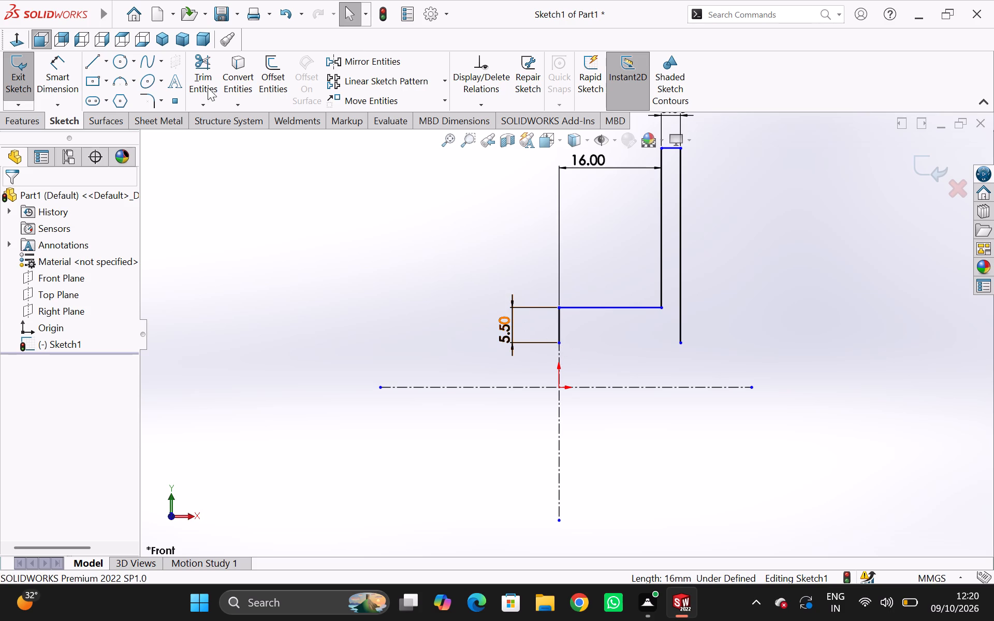
pyautogui.click(199, 72)
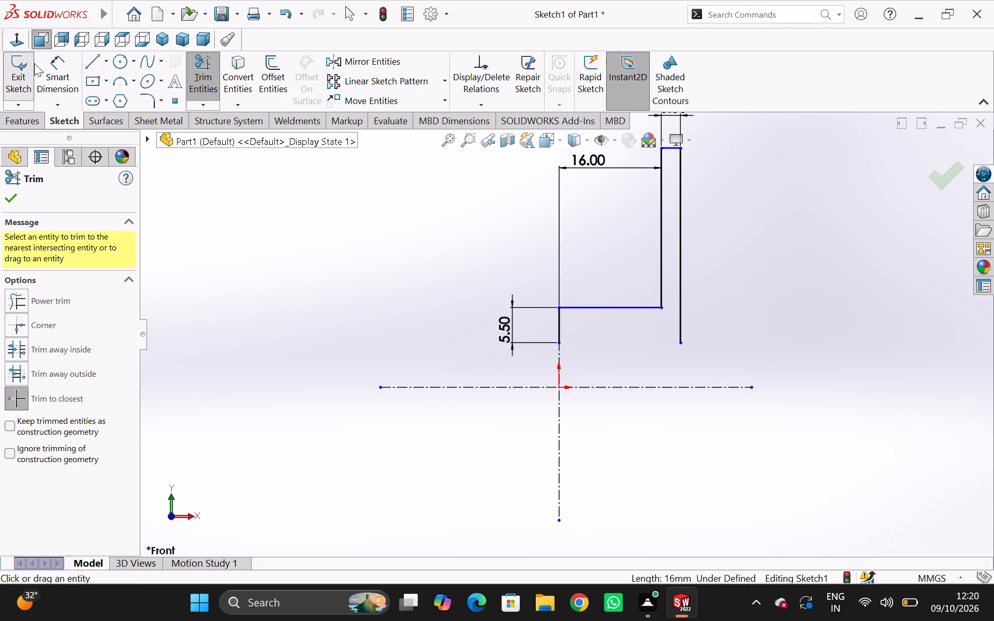
pyautogui.click(98, 64)
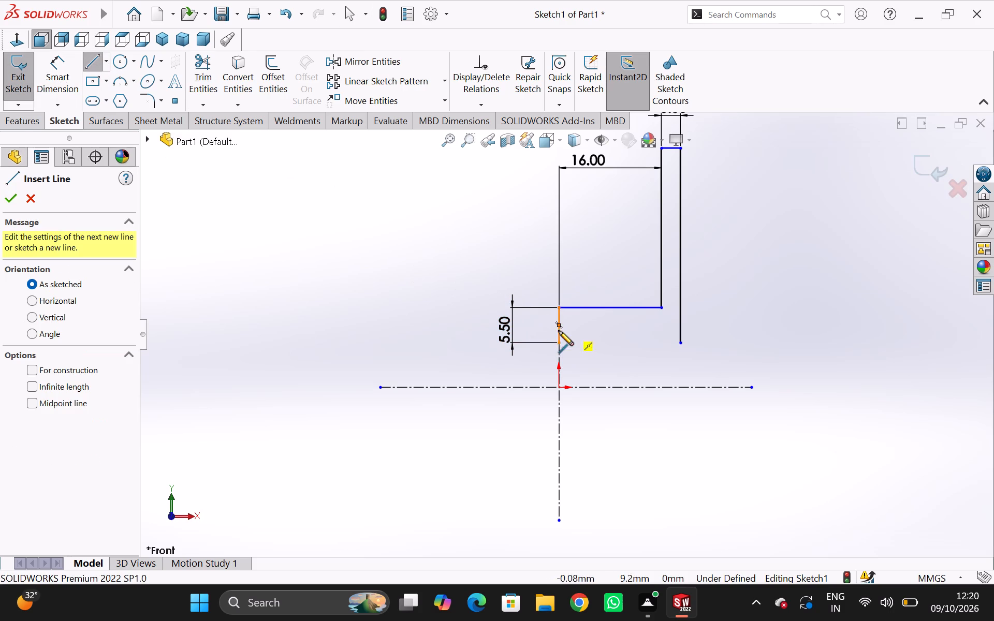
pyautogui.click(558, 343)
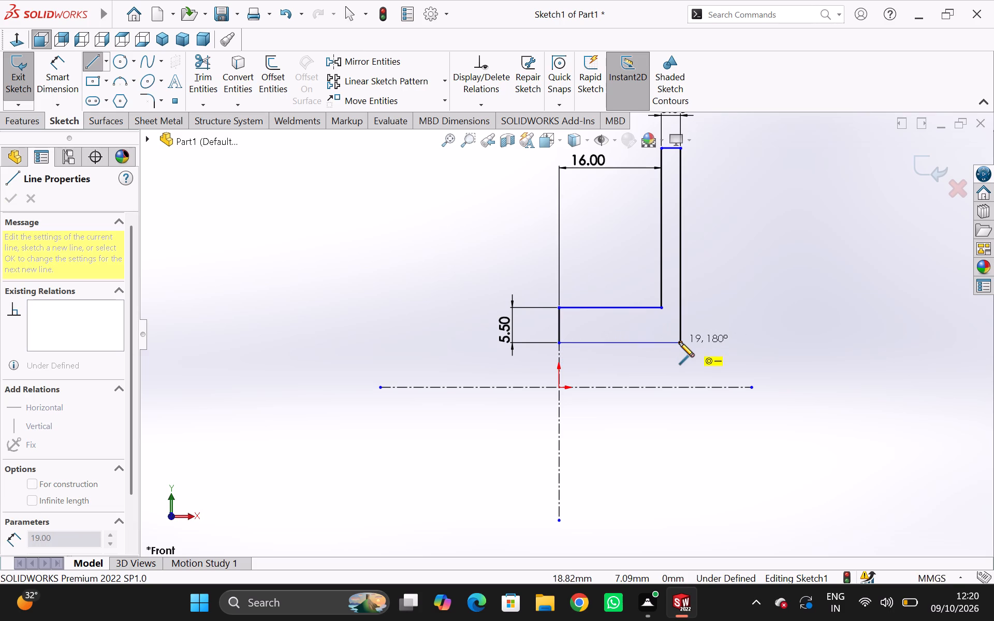
pyautogui.click(679, 342)
pyautogui.press('Escape')
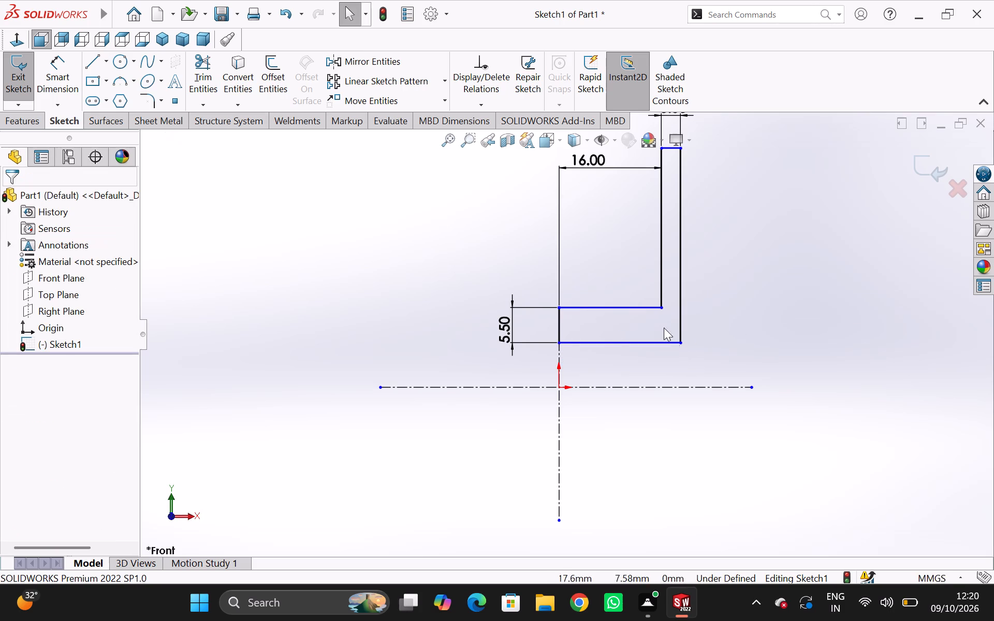
# Add a driven length dimension to the profile's lower horizontal line.
pyautogui.click(75, 80)
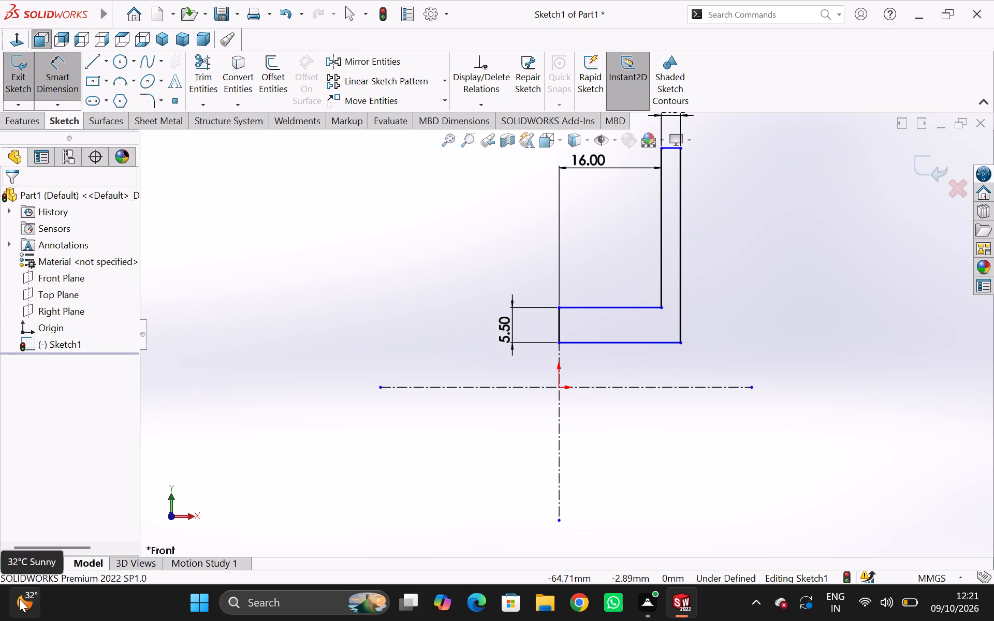
pyautogui.click(642, 343)
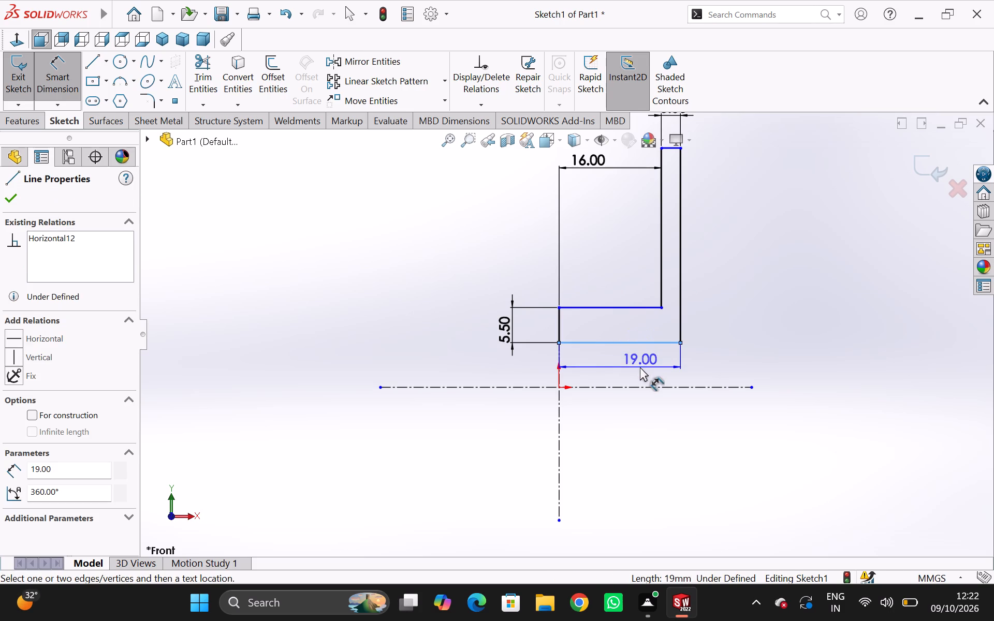
pyautogui.click(640, 367)
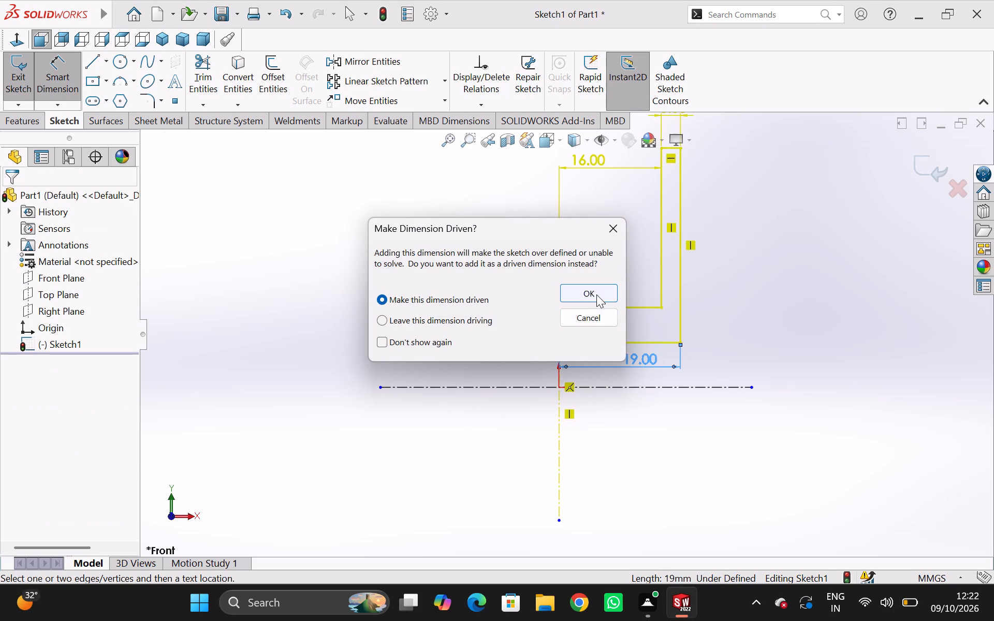
pyautogui.click(596, 294)
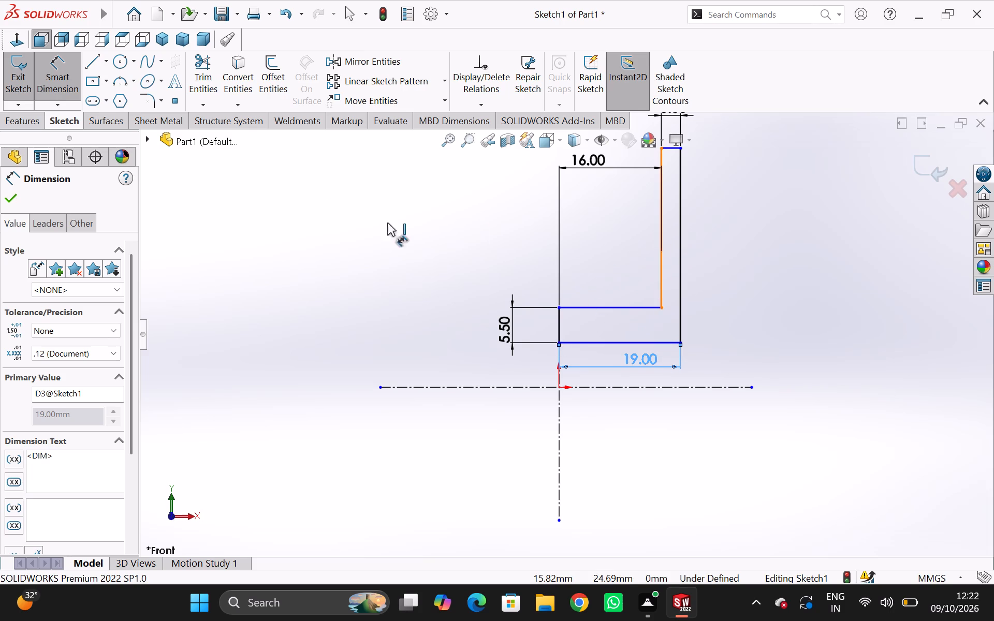
# Dimension the disc's outer vertical line at 30.5 mm.
pyautogui.click(67, 80)
pyautogui.click(66, 82)
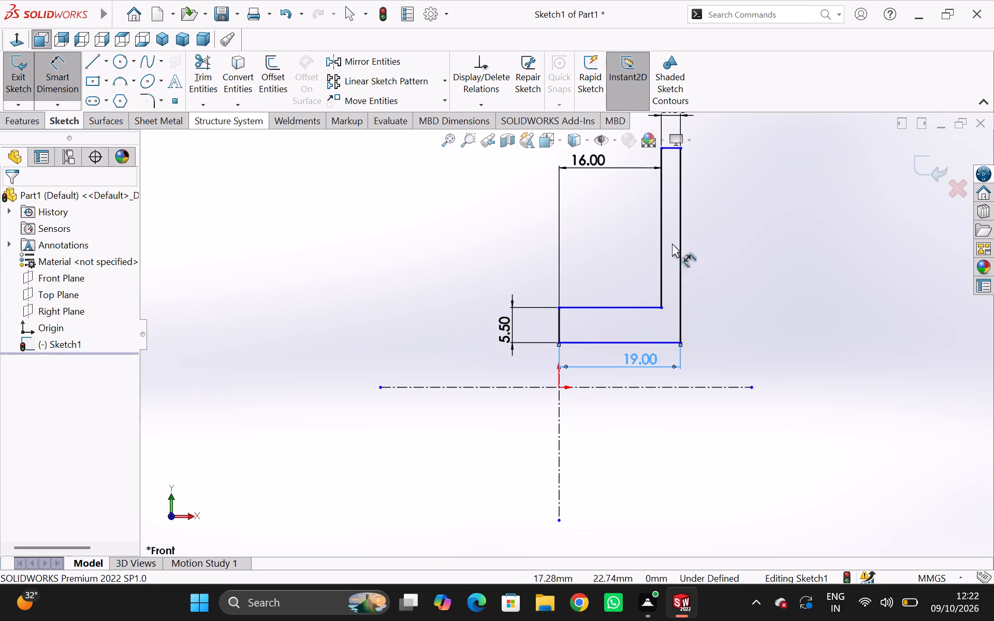
pyautogui.click(681, 259)
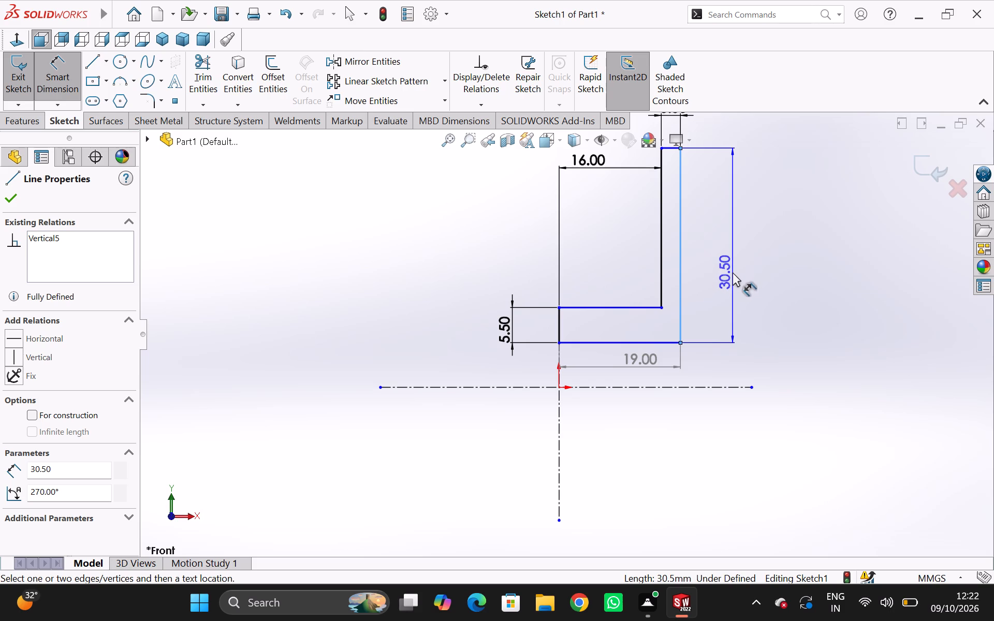
pyautogui.click(733, 272)
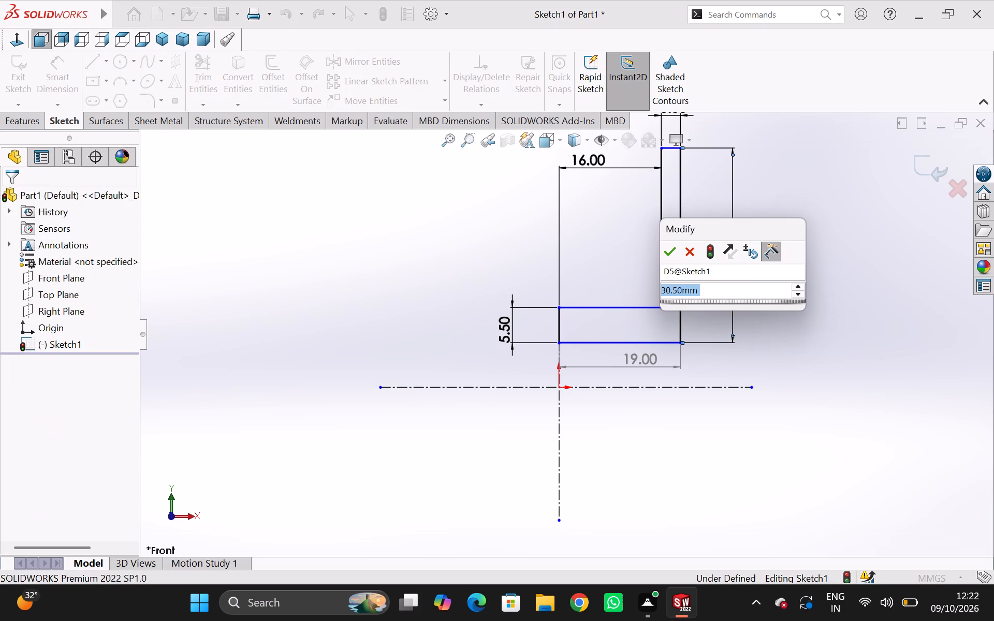
pyautogui.click(671, 261)
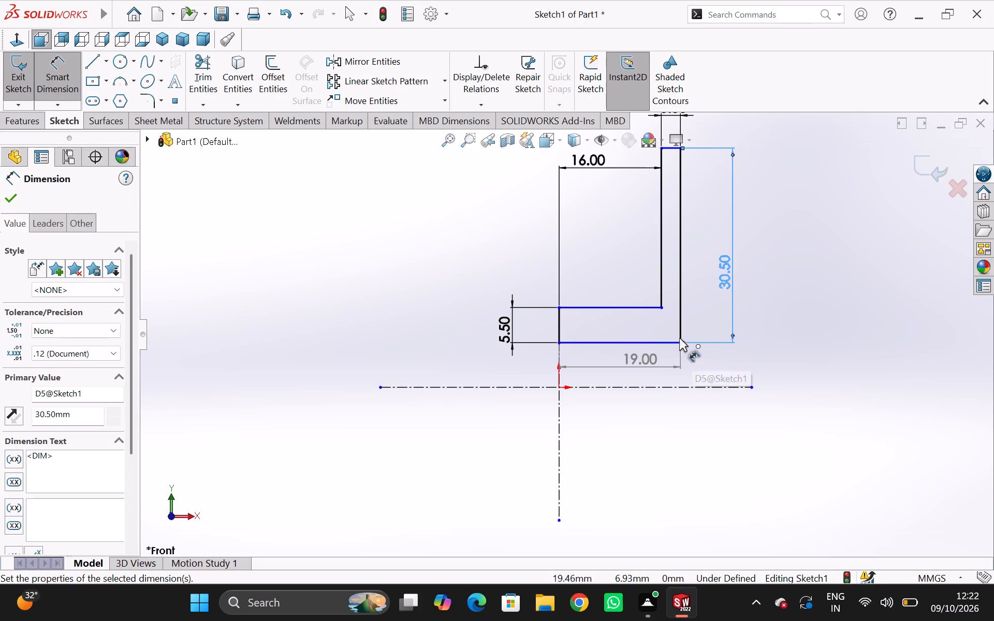
# Dimension the distance from the horizontal centerline to the disc's upper outer corner at 37.5 mm.
pyautogui.click(60, 75)
pyautogui.click(63, 78)
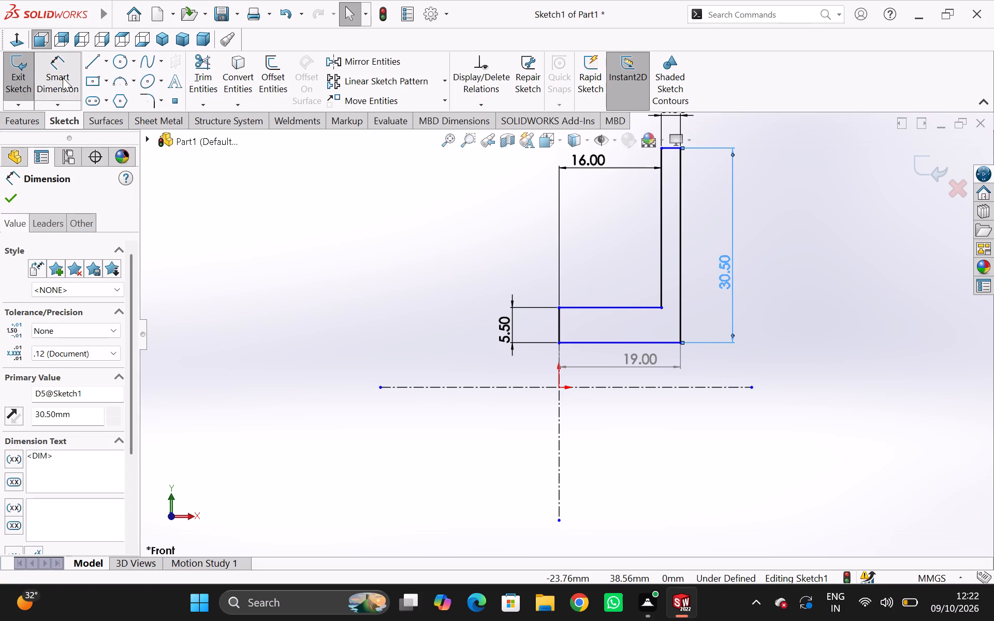
pyautogui.click(680, 387)
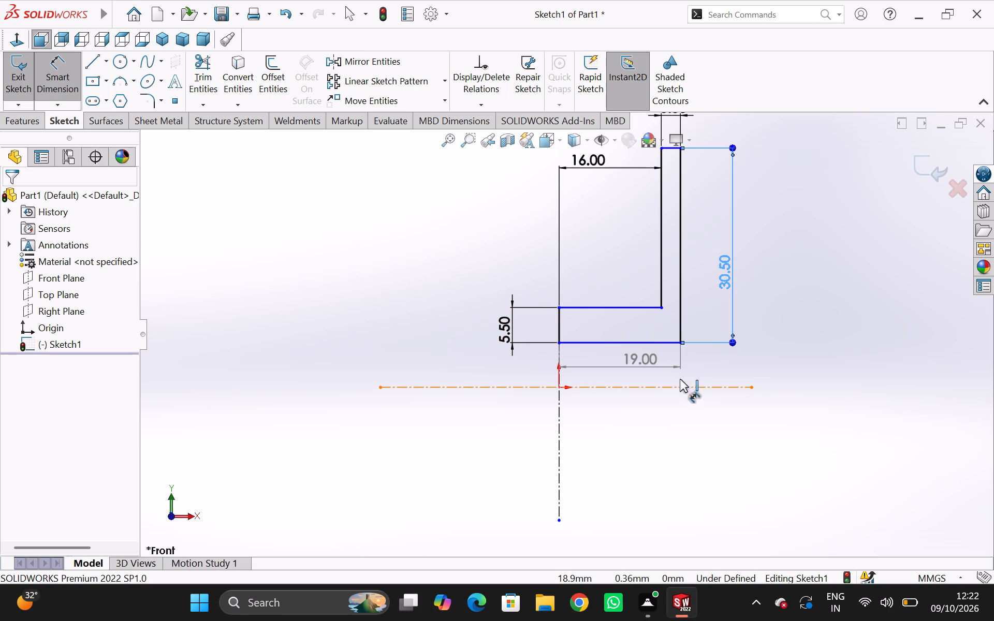
pyautogui.click(681, 149)
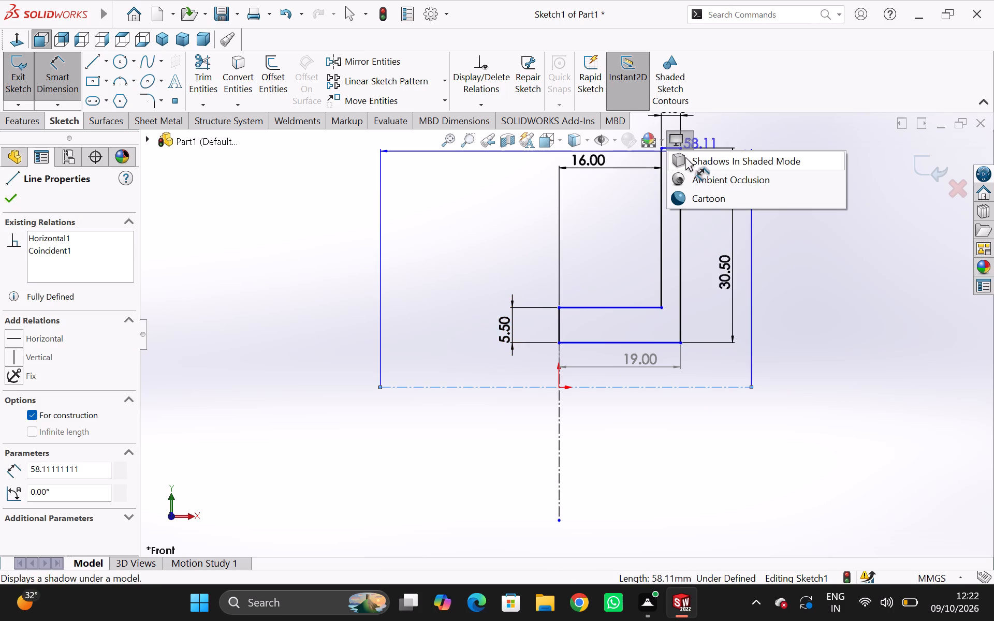
pyautogui.scroll(-3, 685, 157)
pyautogui.press('Escape')
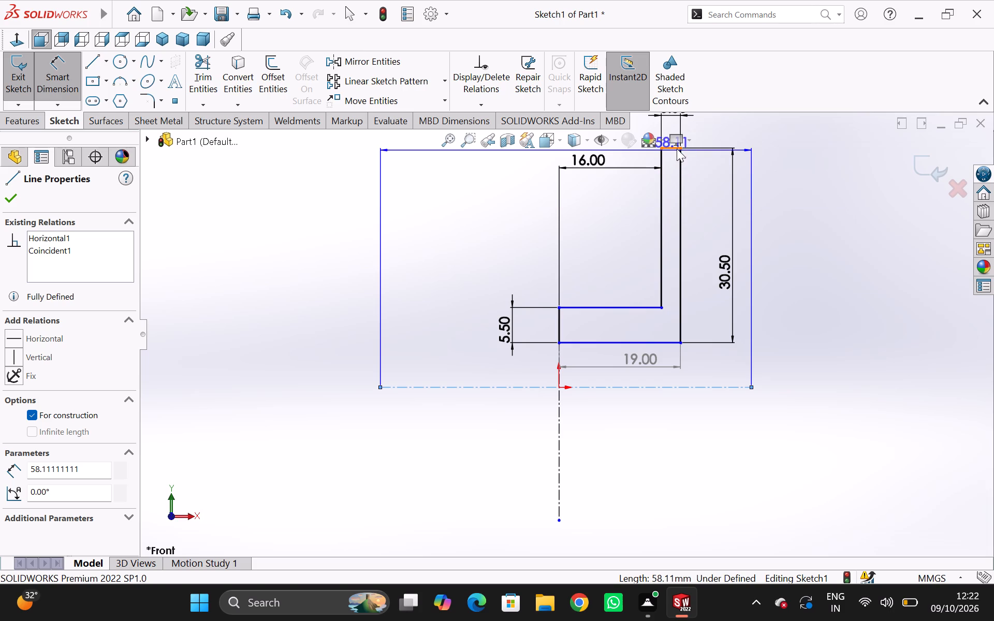
pyautogui.scroll(-4, 681, 149)
pyautogui.scroll(2, 681, 150)
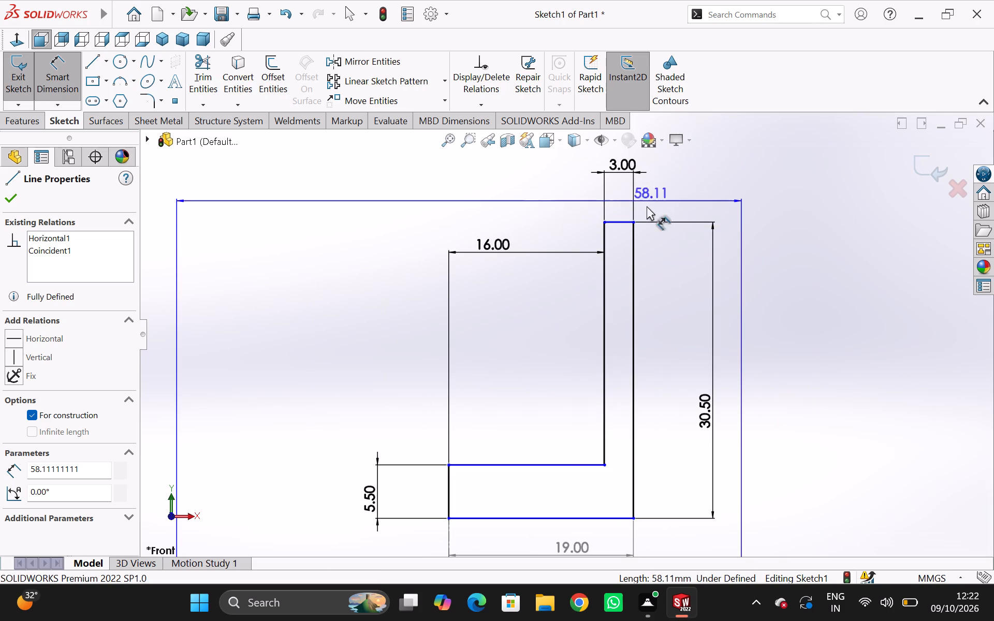
pyautogui.click(632, 222)
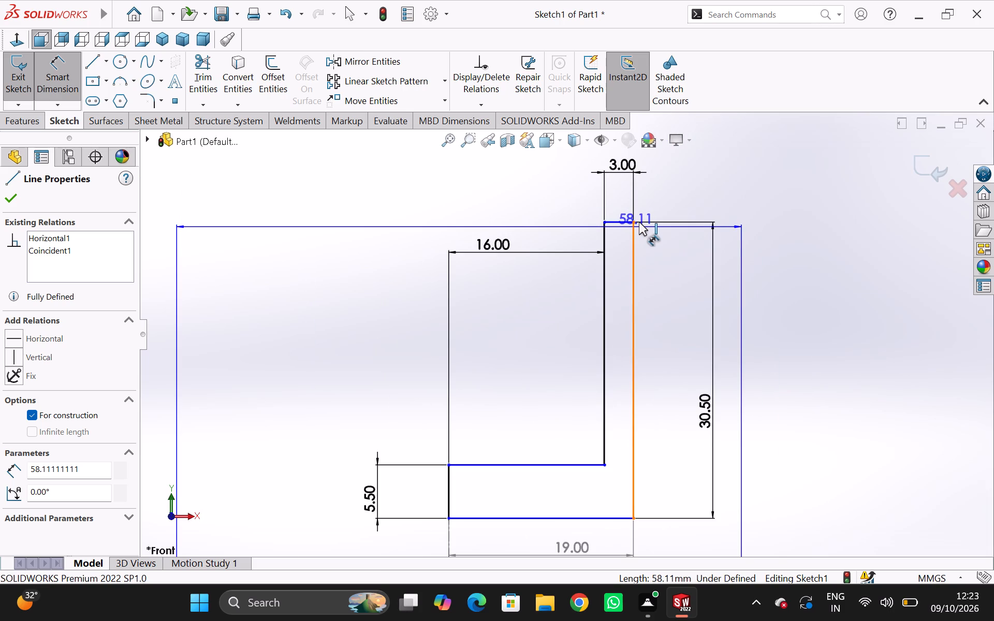
pyautogui.click(740, 223)
pyautogui.scroll(-4, 727, 282)
pyautogui.scroll(4, 726, 288)
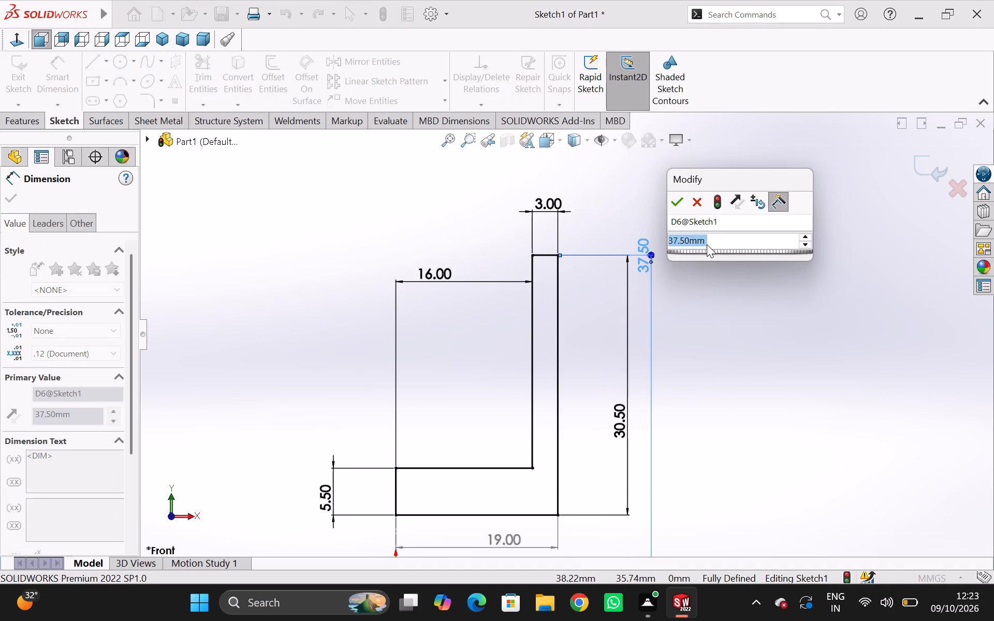
pyautogui.click(678, 206)
pyautogui.scroll(-4, 650, 338)
pyautogui.scroll(5, 650, 349)
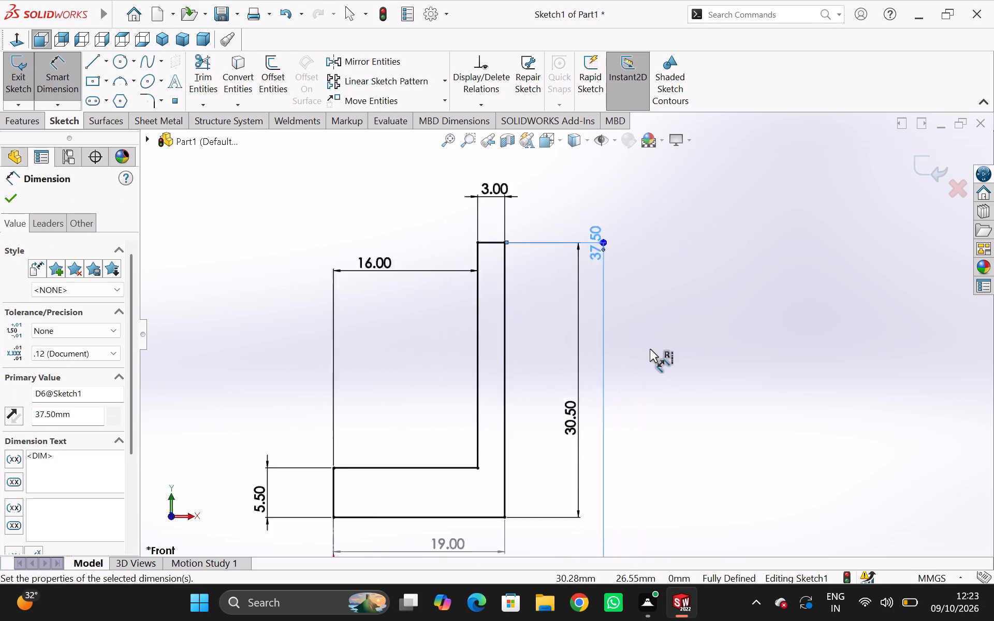
# Exit the profile sketch and revolve it 360 degrees about the horizontal centerline.
pyautogui.scroll(2, 650, 351)
pyautogui.scroll(2, 446, 381)
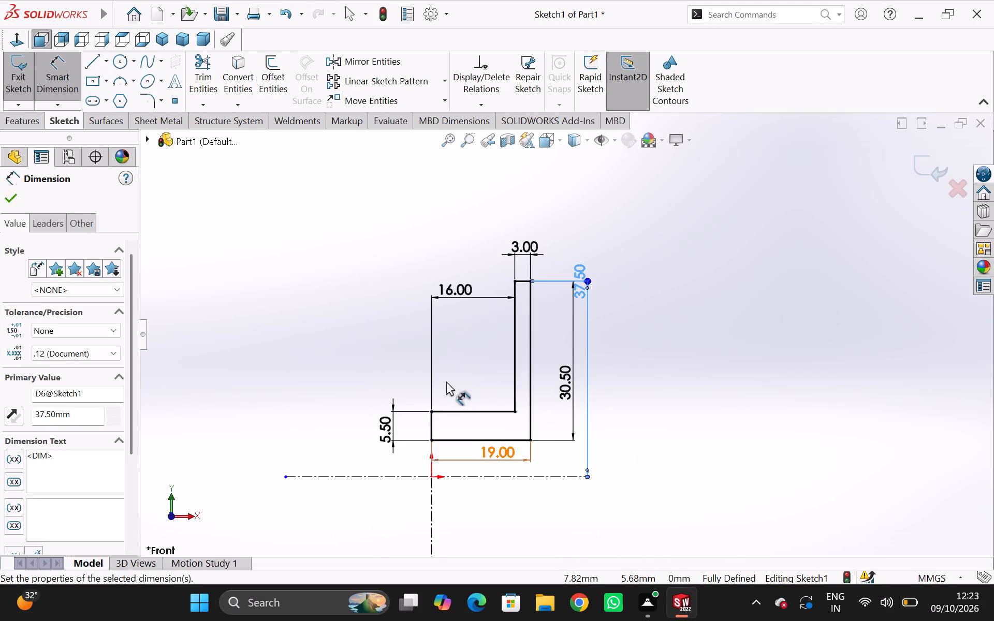
pyautogui.click(8, 199)
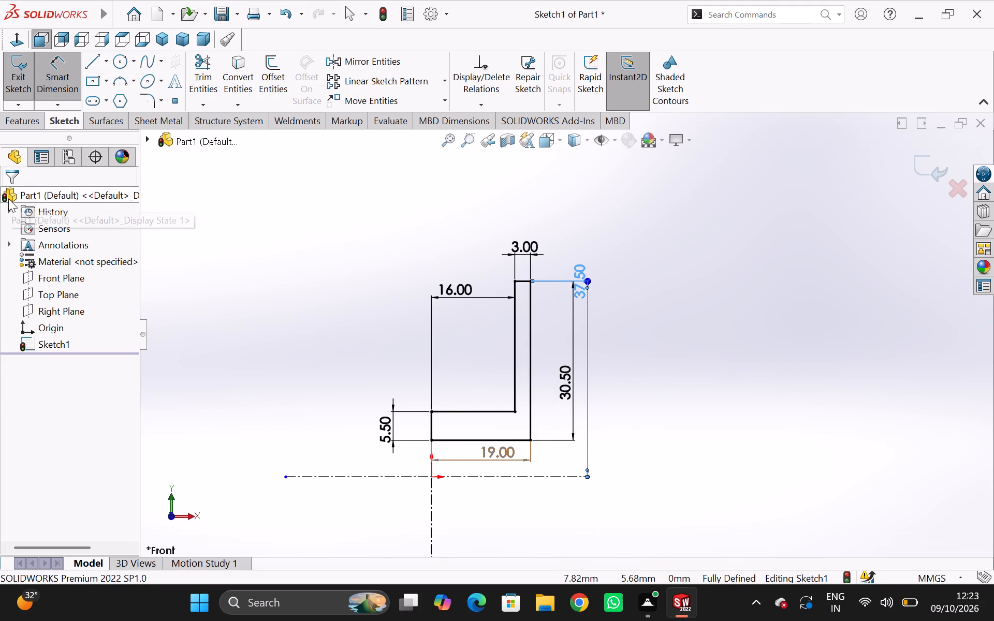
pyautogui.click(30, 122)
pyautogui.click(55, 118)
pyautogui.click(21, 87)
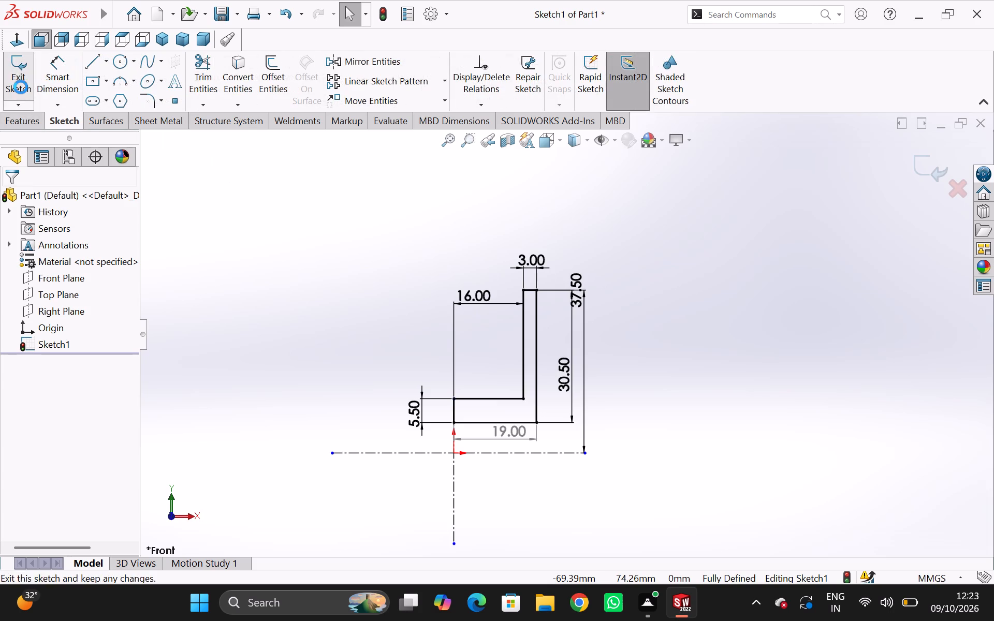
pyautogui.click(29, 125)
pyautogui.click(70, 82)
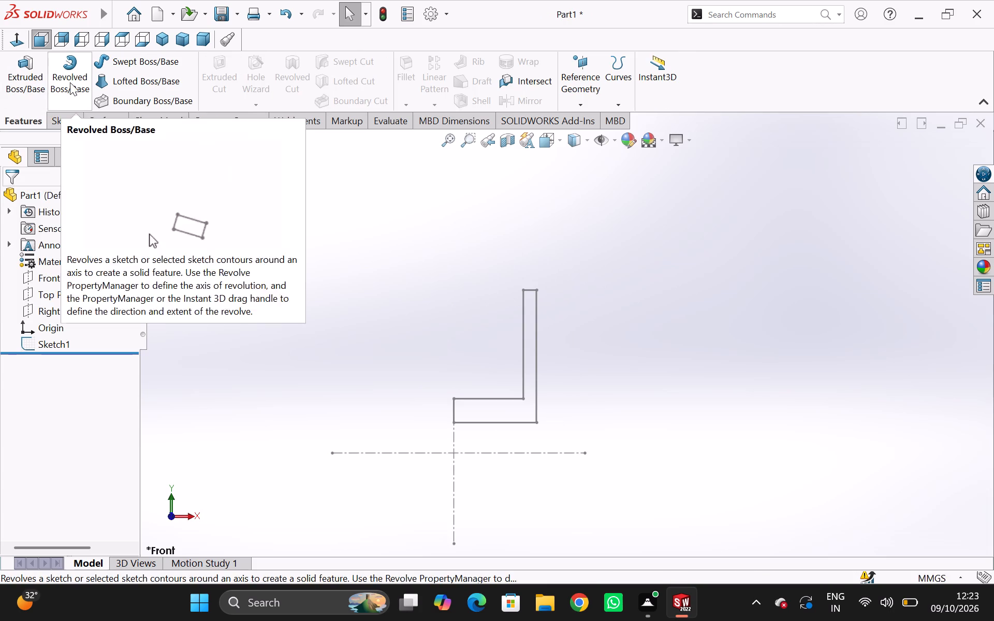
pyautogui.click(488, 454)
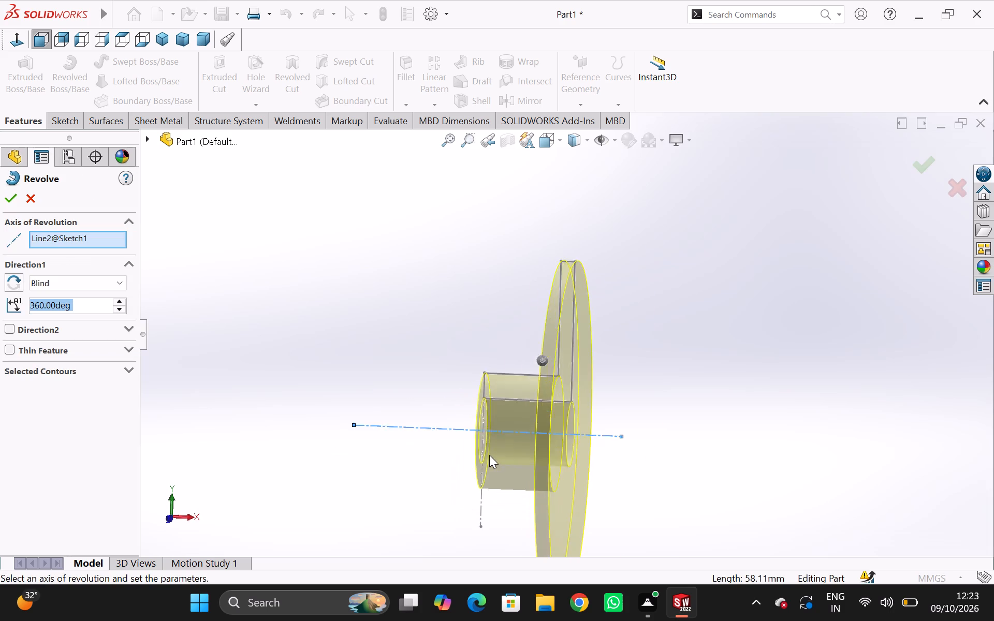
pyautogui.click(9, 197)
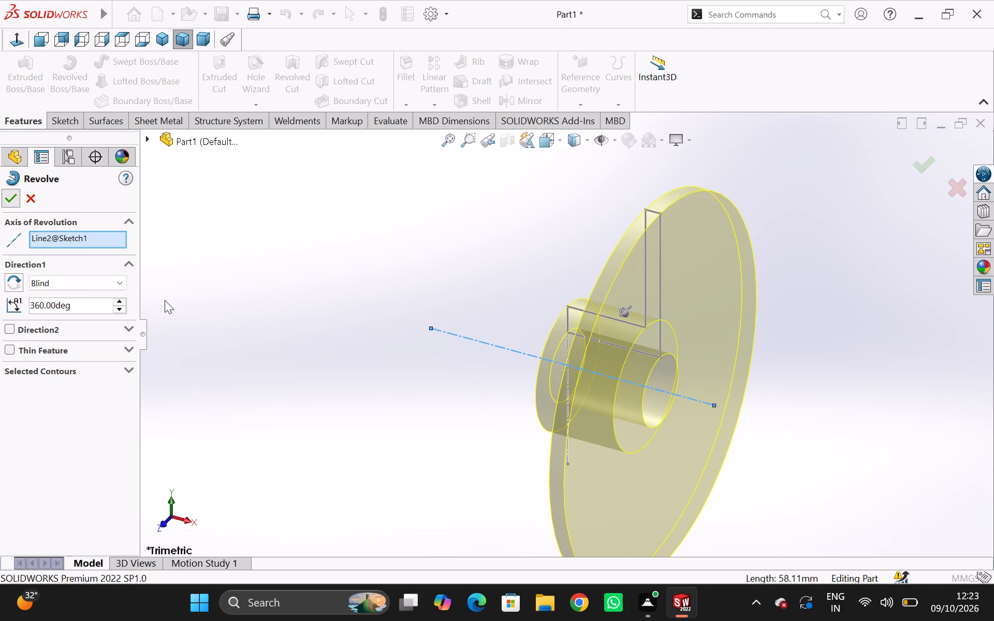
# Start a sketch on the hub's end face and draw a vertical centerline about 24.5 mm long upward from the origin.
pyautogui.moveTo(459, 396); pyautogui.dragTo(520, 463, button='middle')
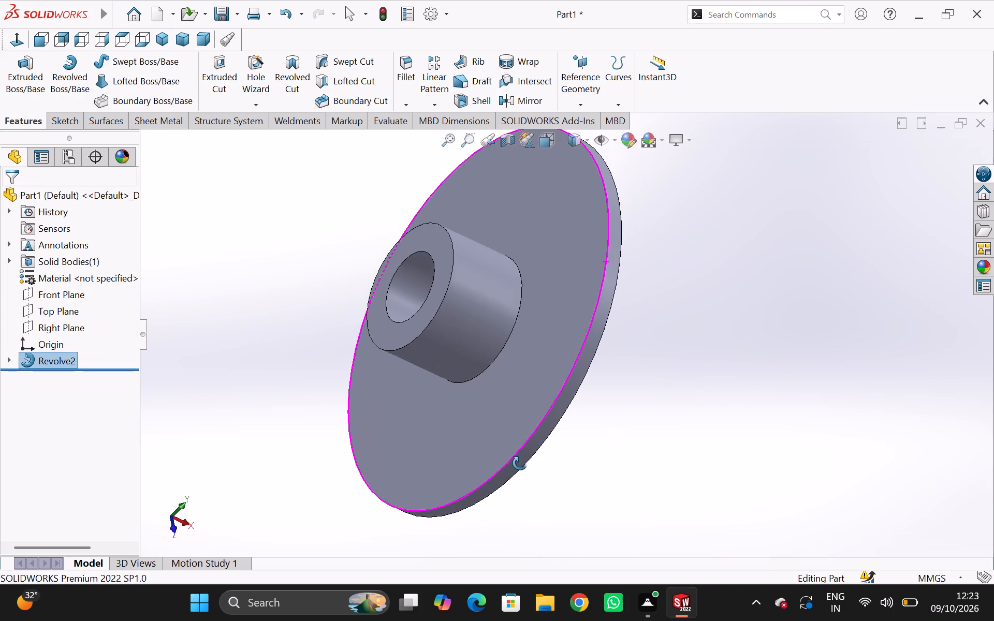
pyautogui.moveTo(520, 463); pyautogui.dragTo(571, 504, button='middle')
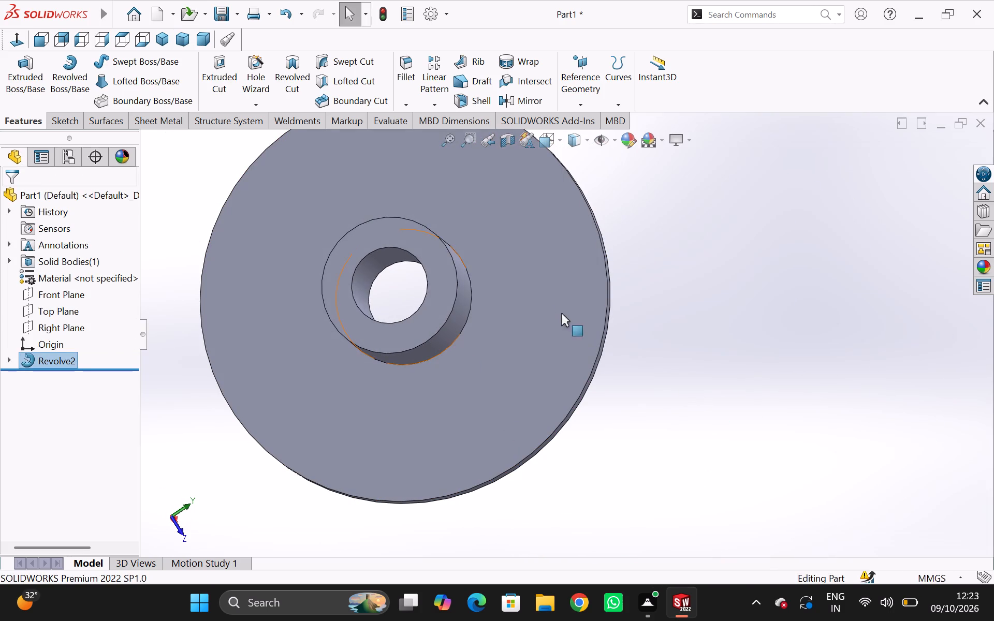
pyautogui.click(444, 283)
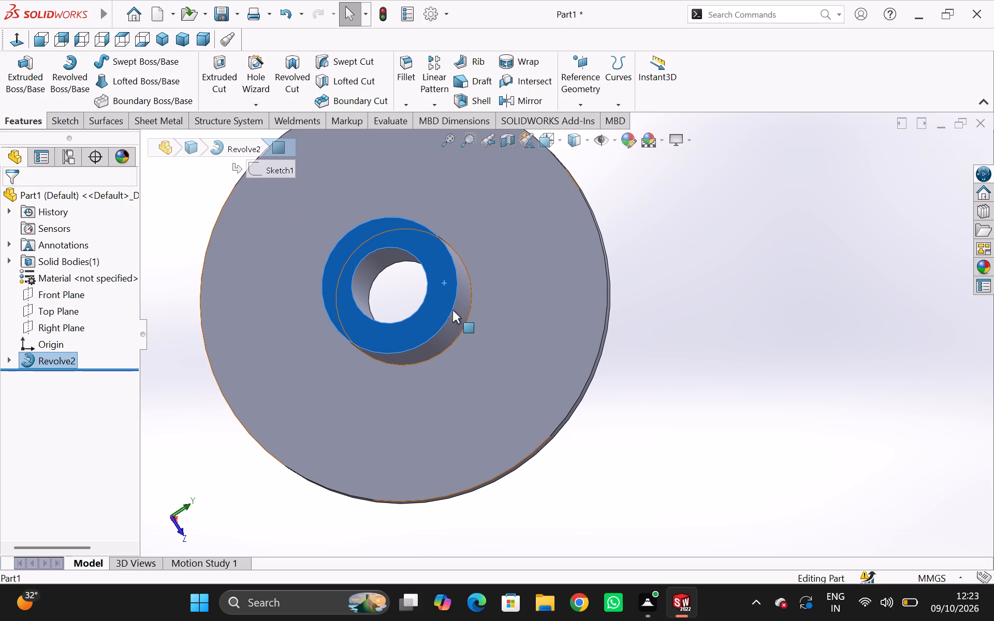
pyautogui.click(449, 269)
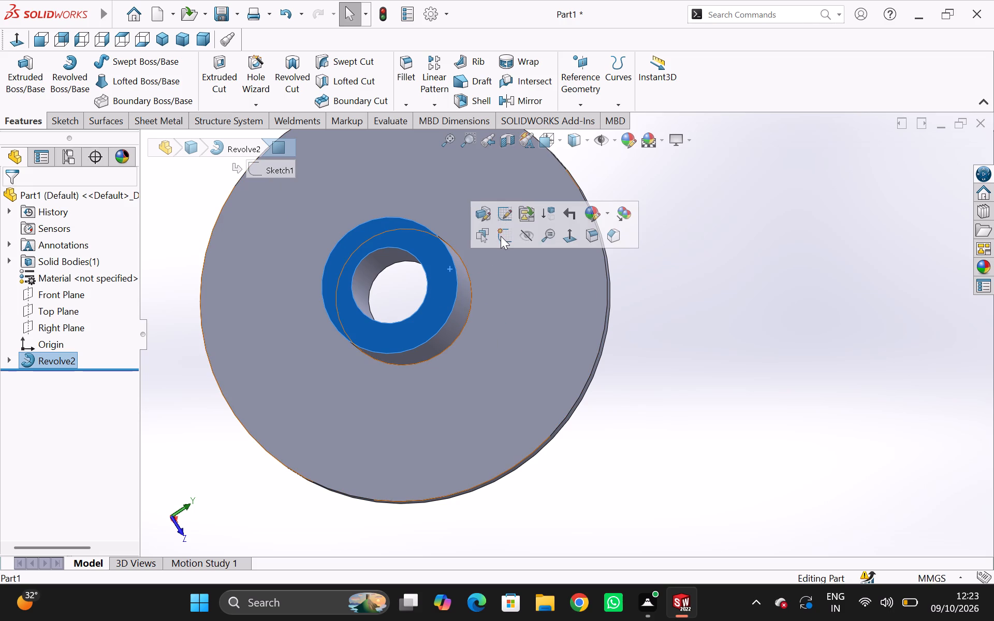
pyautogui.click(501, 236)
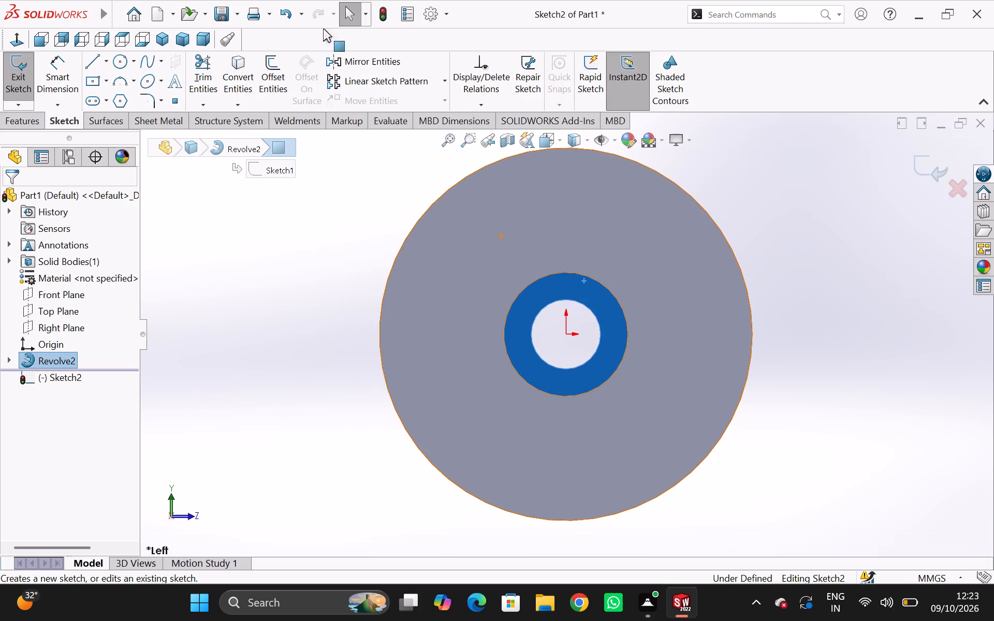
pyautogui.click(105, 61)
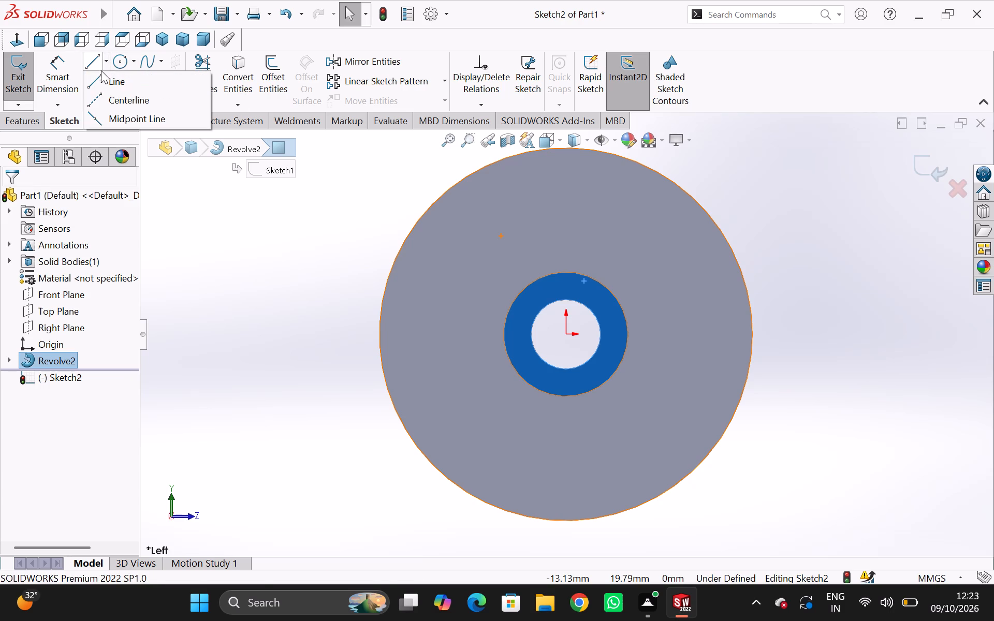
pyautogui.click(103, 97)
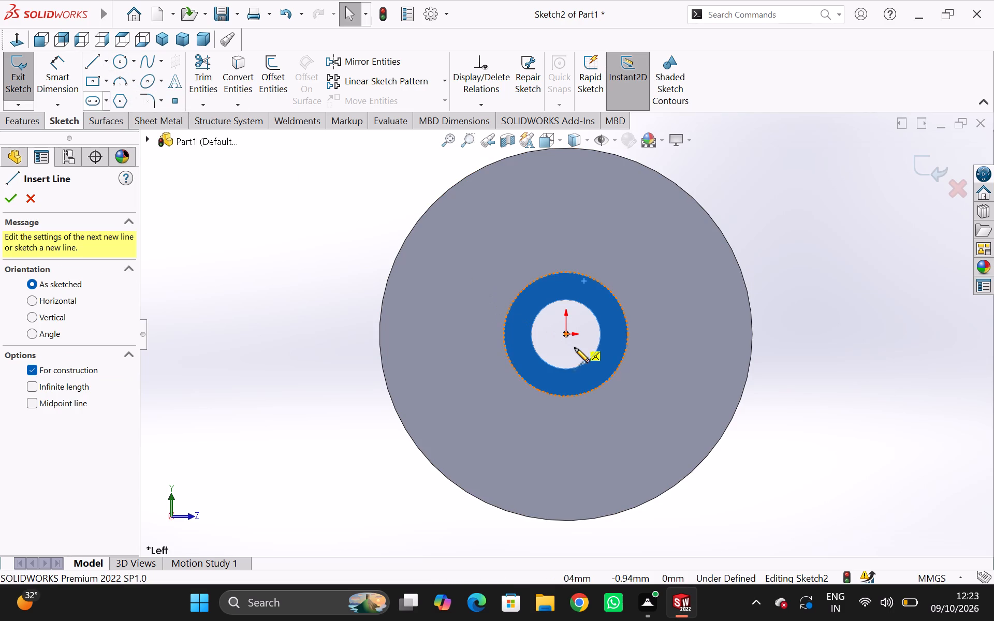
pyautogui.click(568, 334)
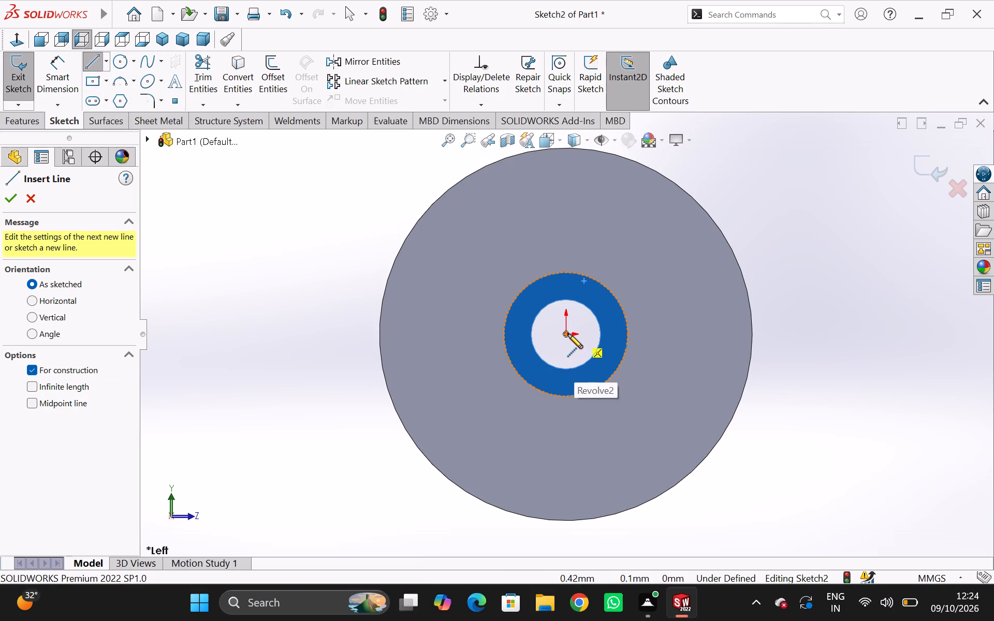
pyautogui.click(565, 213)
pyautogui.press('Escape')
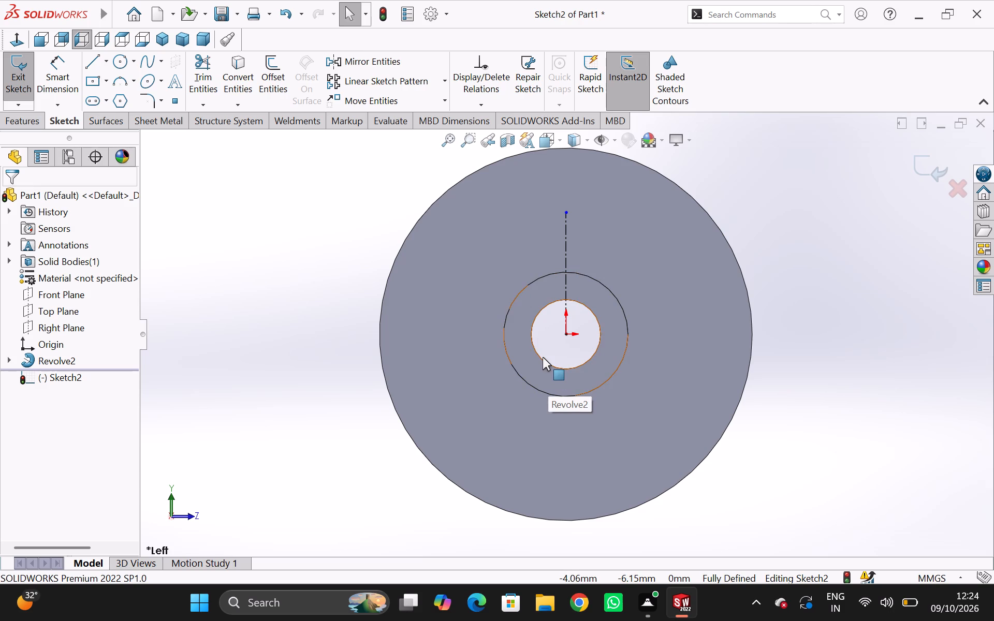
# Sketch a center rectangle about 6 by 3.6 mm, centered where the vertical centerline crosses the bore's upper edge.
pyautogui.click(93, 85)
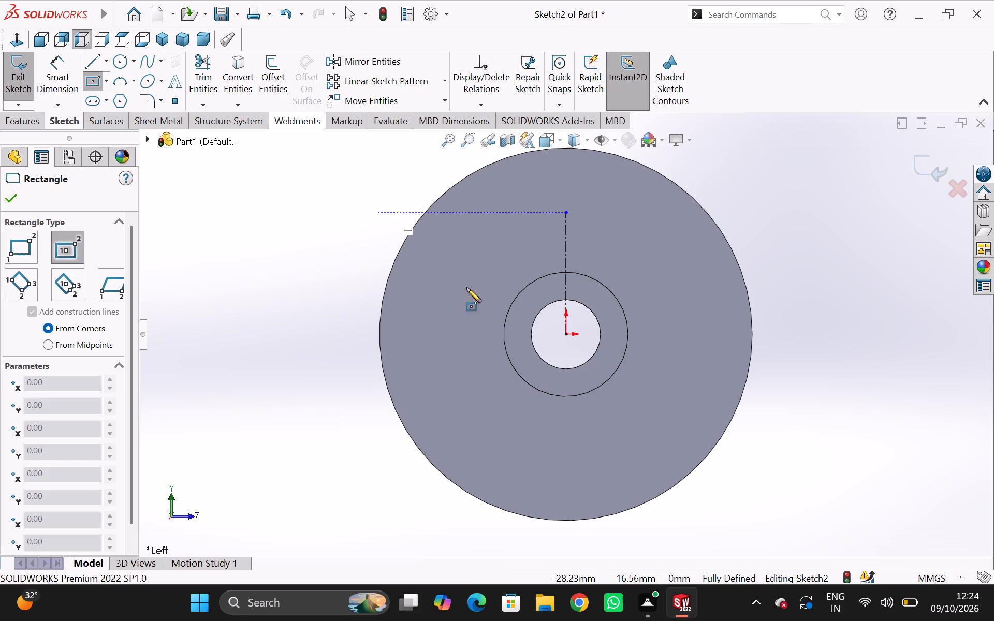
pyautogui.click(566, 300)
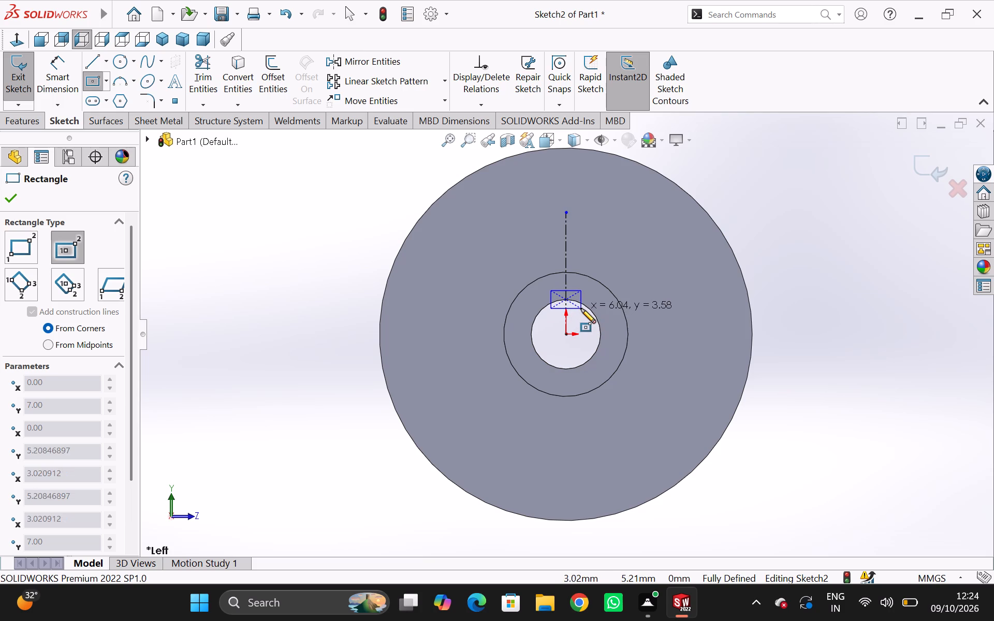
pyautogui.click(581, 308)
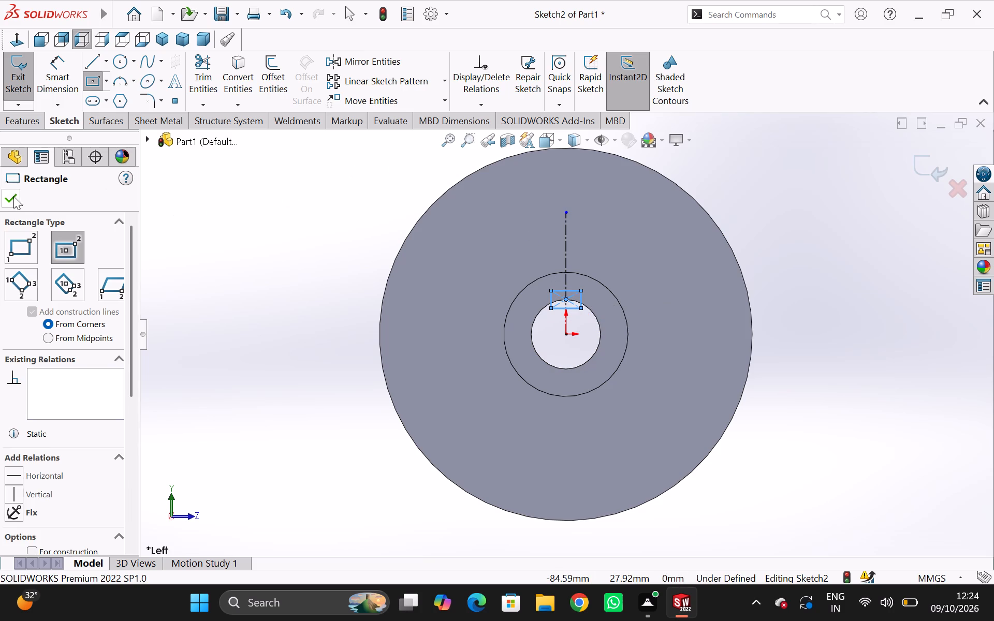
pyautogui.click(13, 196)
# Dimension the rectangle's width at 5 mm.
pyautogui.click(51, 83)
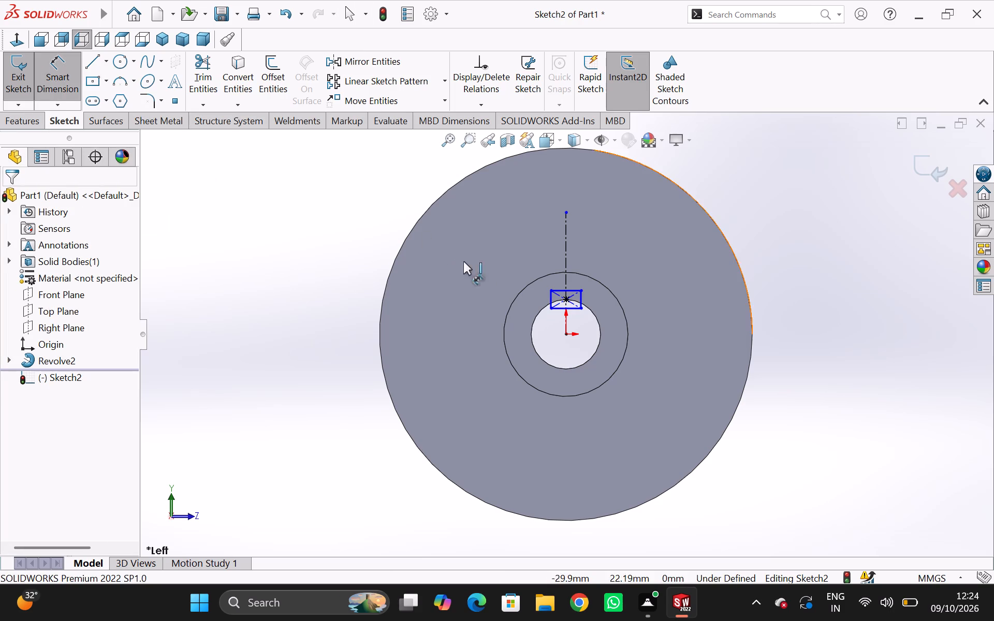
pyautogui.click(574, 290)
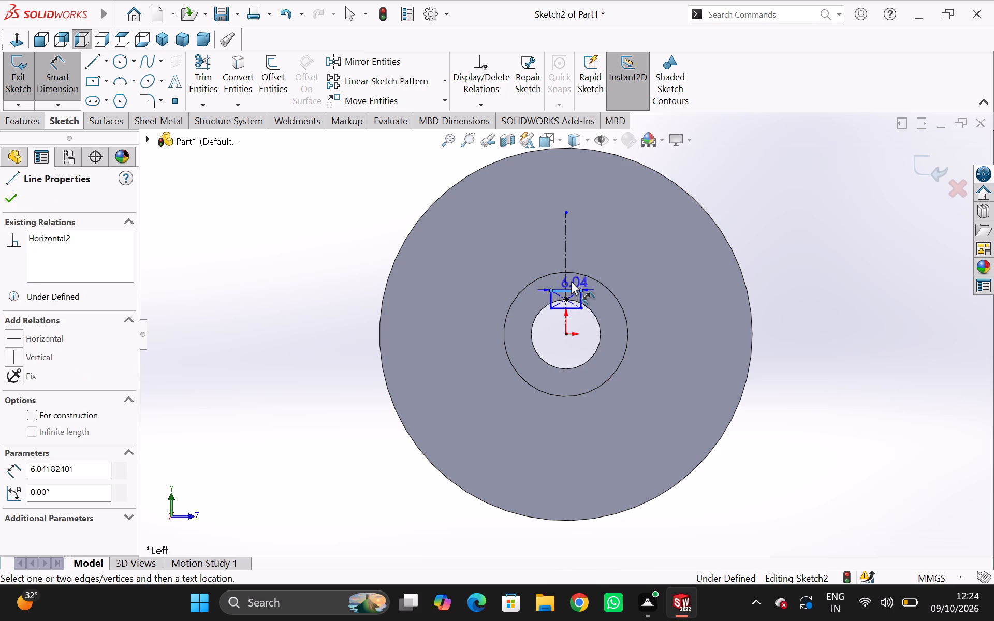
pyautogui.click(571, 281)
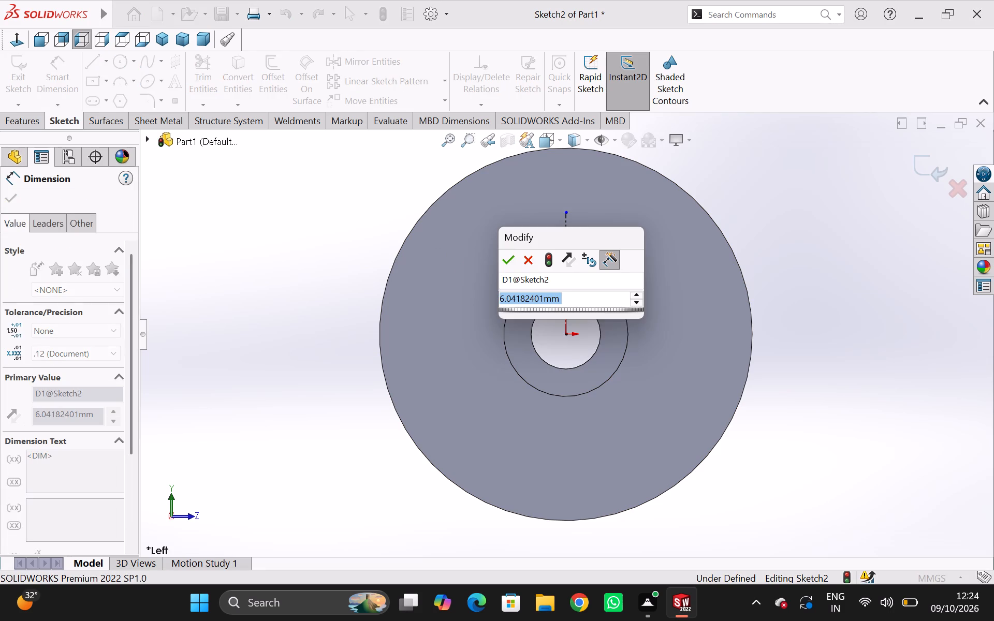
pyautogui.press('5')
pyautogui.press('Return')
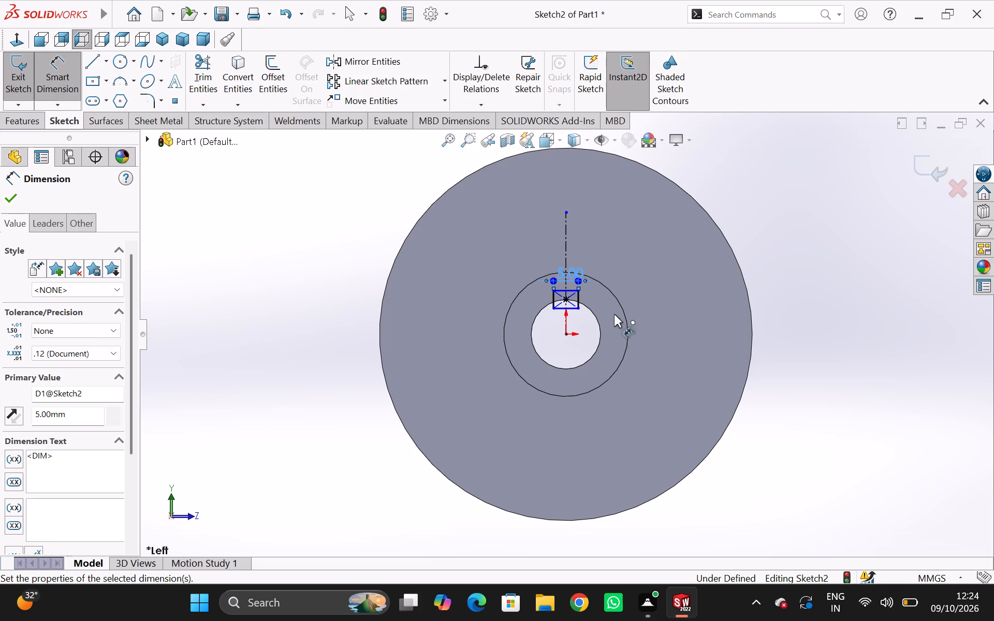
# Dimension the distance from the bore's center to the rectangle's upper edge as 16.3/2 mm.
pyautogui.click(570, 289)
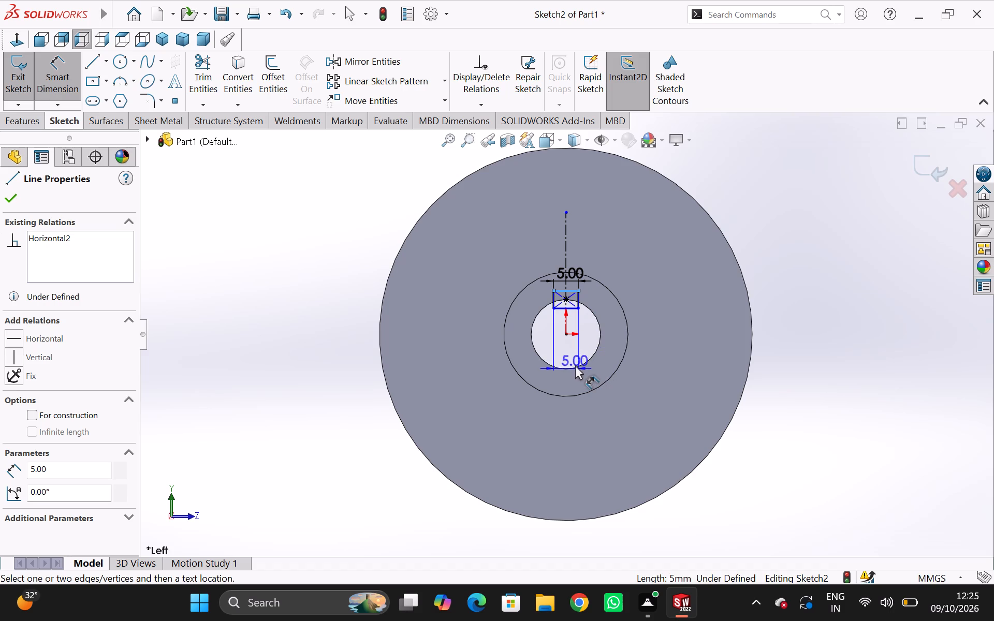
pyautogui.click(577, 367)
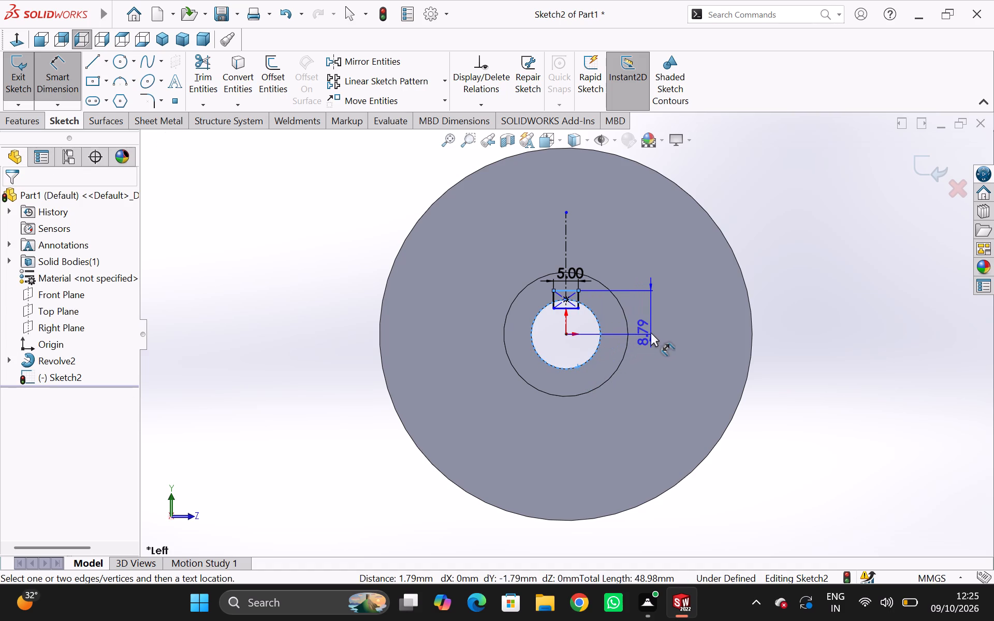
pyautogui.click(655, 332)
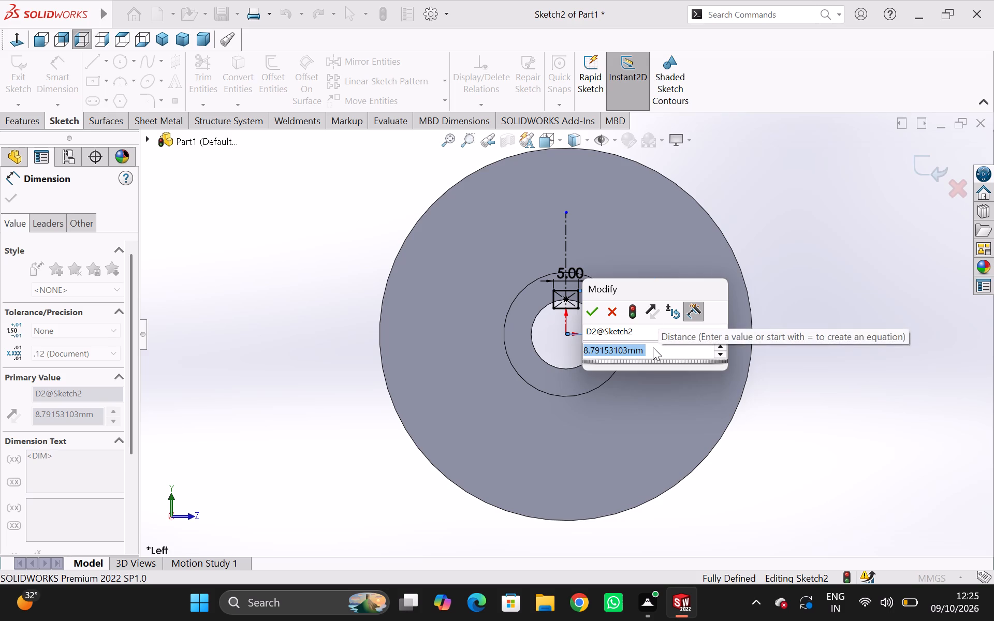
pyautogui.press('1')
pyautogui.press('6')
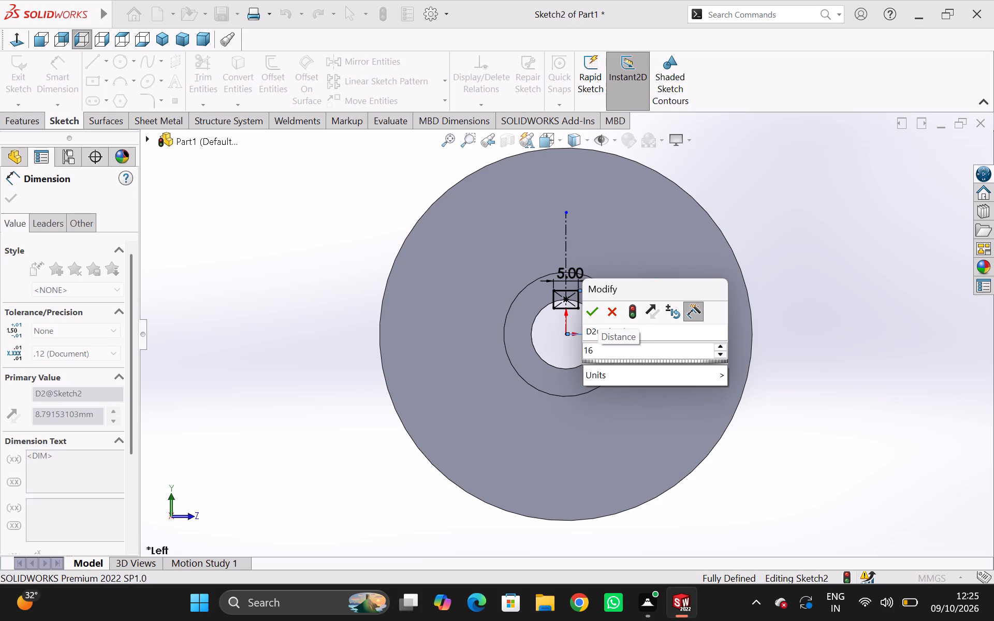
pyautogui.press('.')
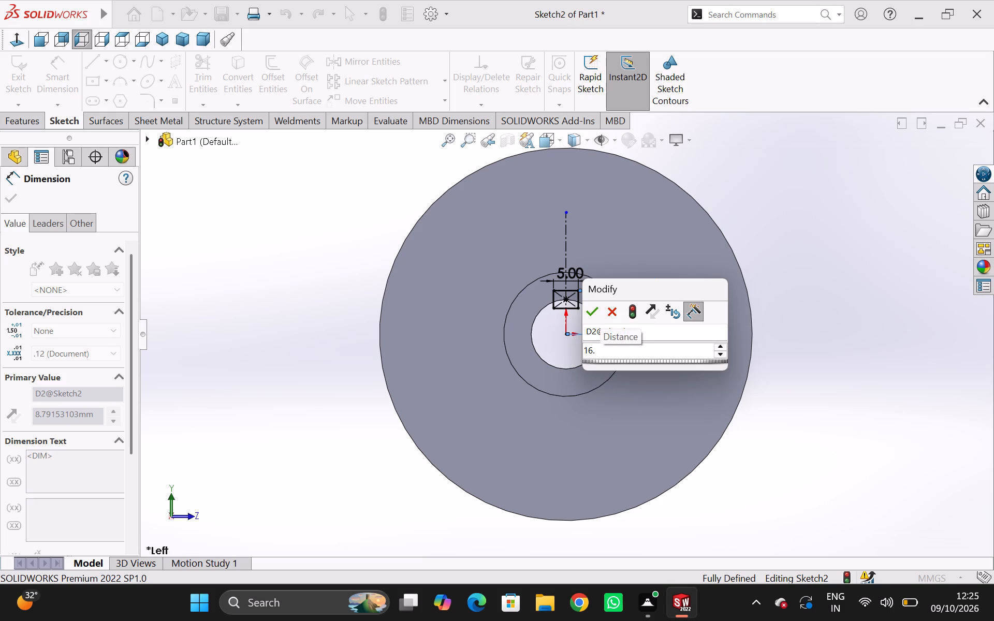
pyautogui.press('3')
pyautogui.write('/2')
pyautogui.press('Return')
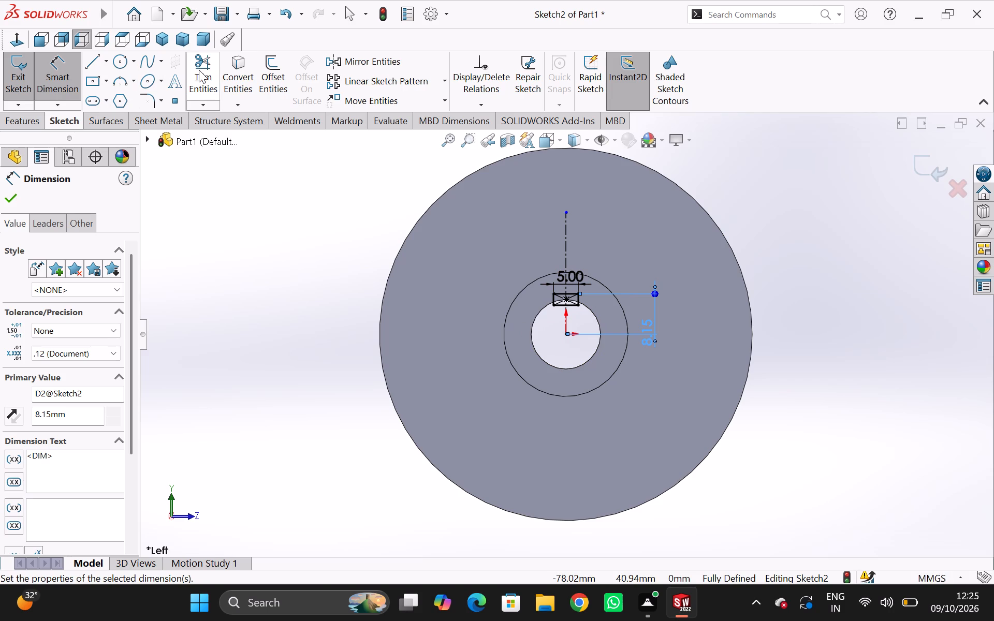
# Exit the sketch and cut-extrude the keyway rectangle blind 30 mm through the hub and disc.
pyautogui.click(17, 88)
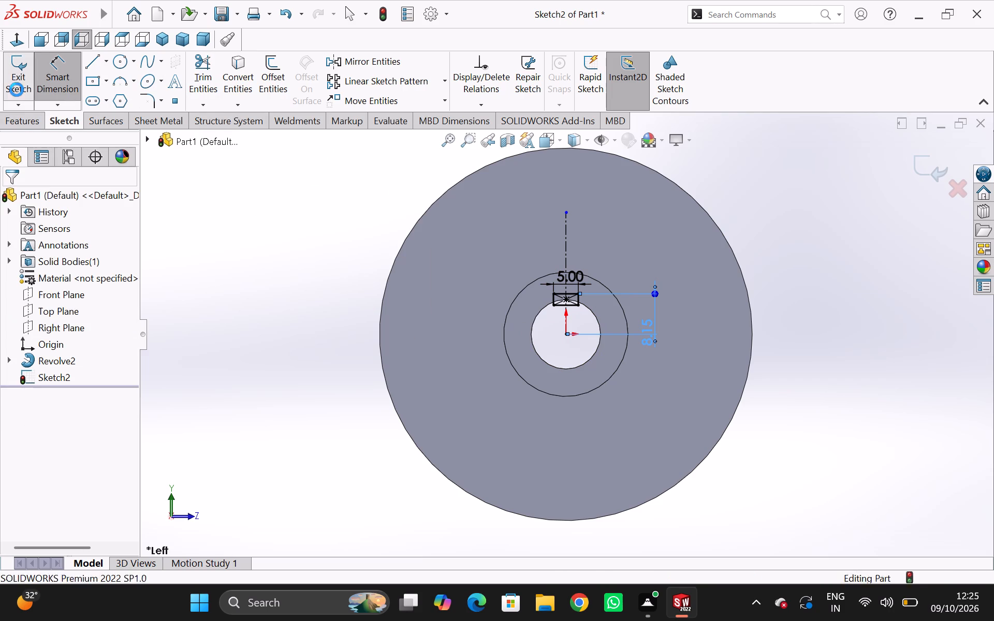
pyautogui.click(228, 70)
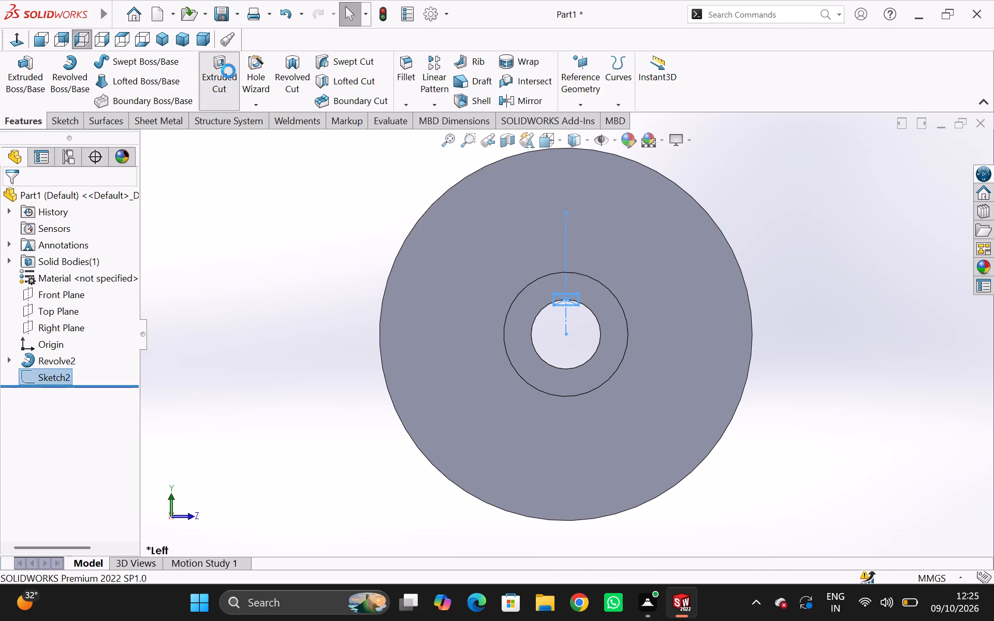
pyautogui.click(571, 300)
pyautogui.moveTo(809, 228); pyautogui.dragTo(766, 332, button='middle')
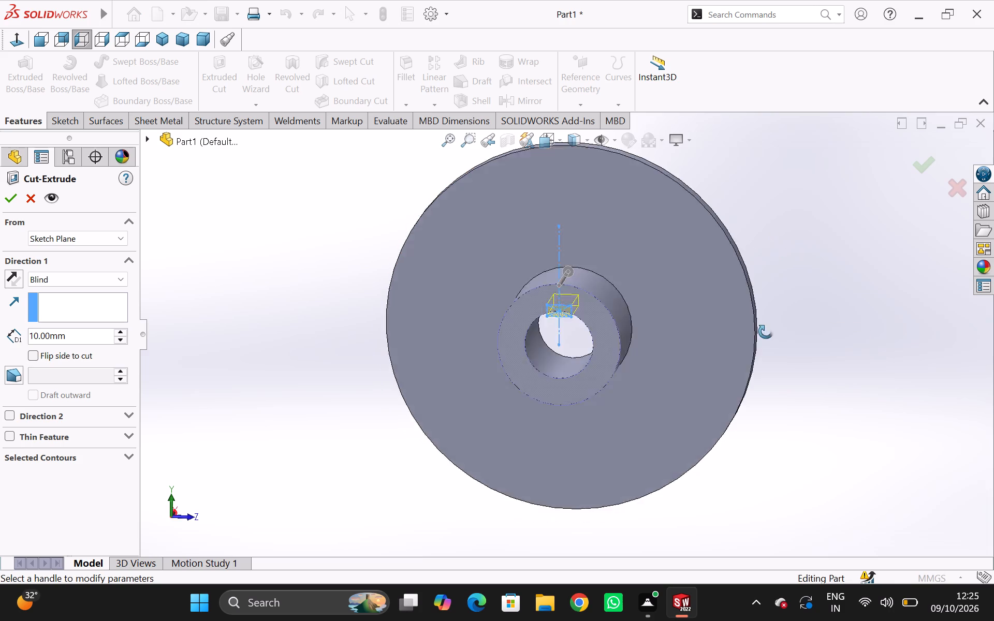
pyautogui.moveTo(766, 332); pyautogui.dragTo(684, 449, button='middle')
pyautogui.moveTo(524, 306); pyautogui.dragTo(612, 298)
pyautogui.click(8, 211)
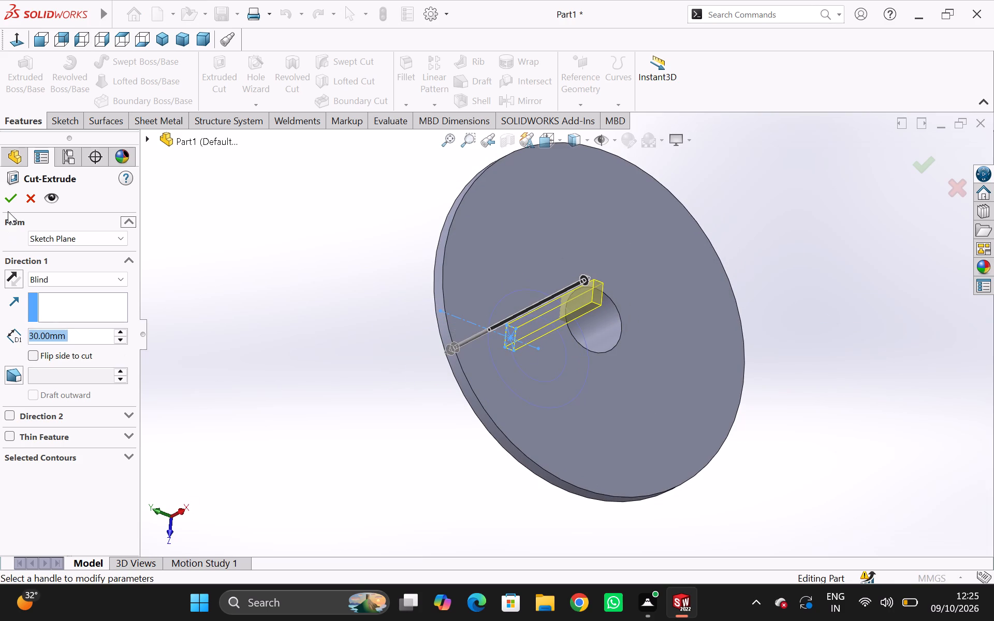
pyautogui.click(12, 197)
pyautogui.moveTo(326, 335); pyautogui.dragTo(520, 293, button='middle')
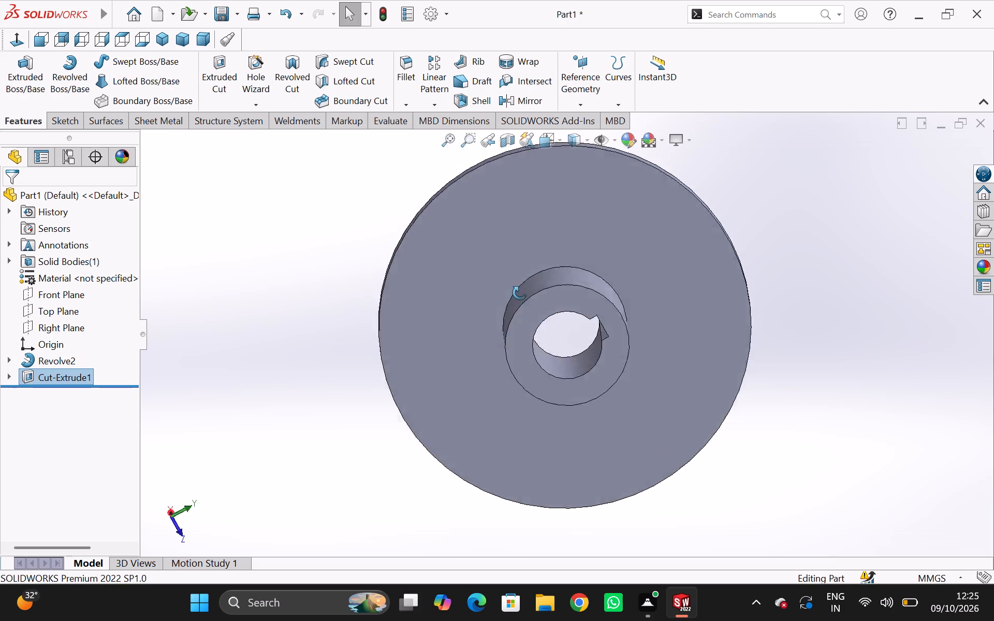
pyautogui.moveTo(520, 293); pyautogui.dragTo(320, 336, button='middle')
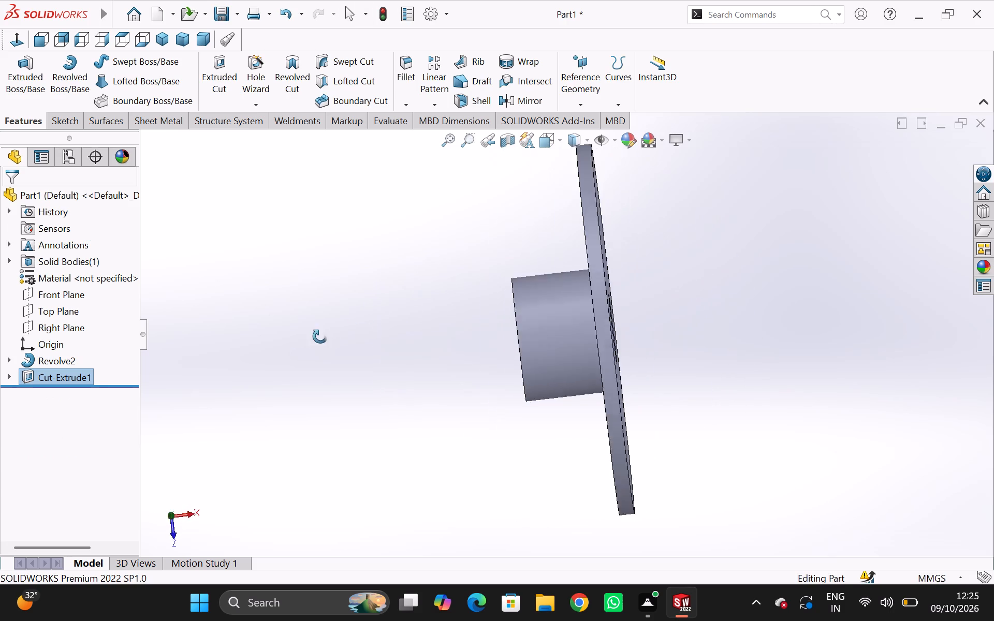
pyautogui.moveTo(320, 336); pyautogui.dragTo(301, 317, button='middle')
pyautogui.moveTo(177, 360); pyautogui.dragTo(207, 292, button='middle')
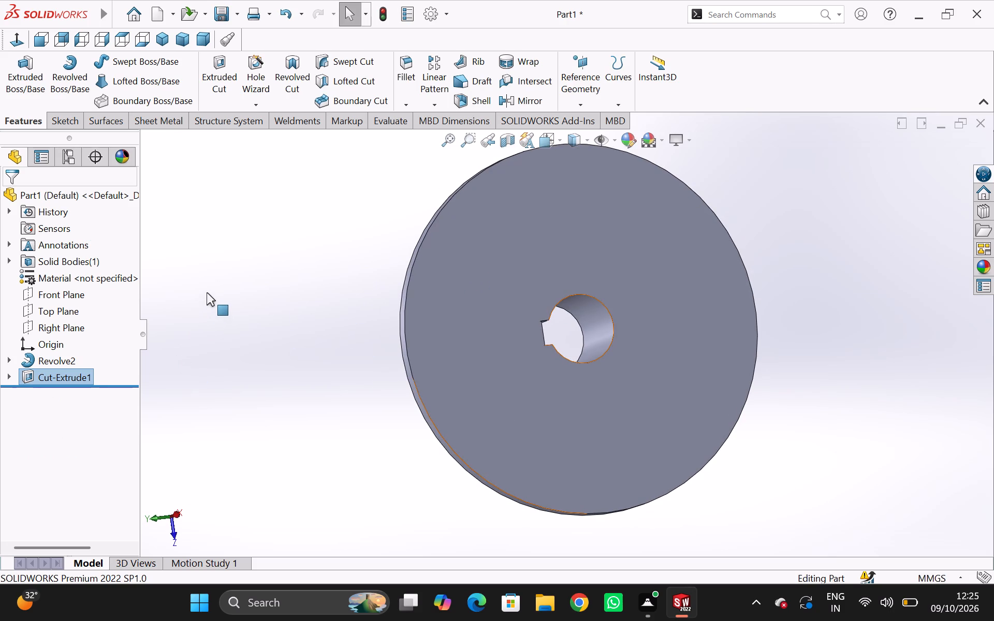
# Start a sketch on the disc's large flat face opposite the hub and convert the face's outer edge into sketch geometry.
pyautogui.moveTo(207, 292); pyautogui.dragTo(211, 287, button='middle')
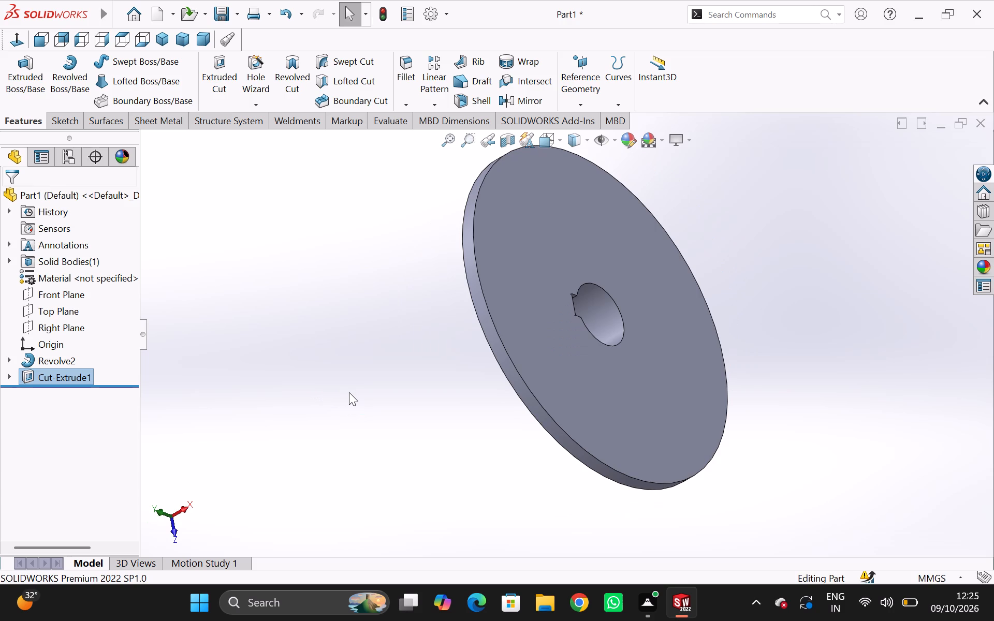
pyautogui.moveTo(384, 415); pyautogui.dragTo(287, 402, button='middle')
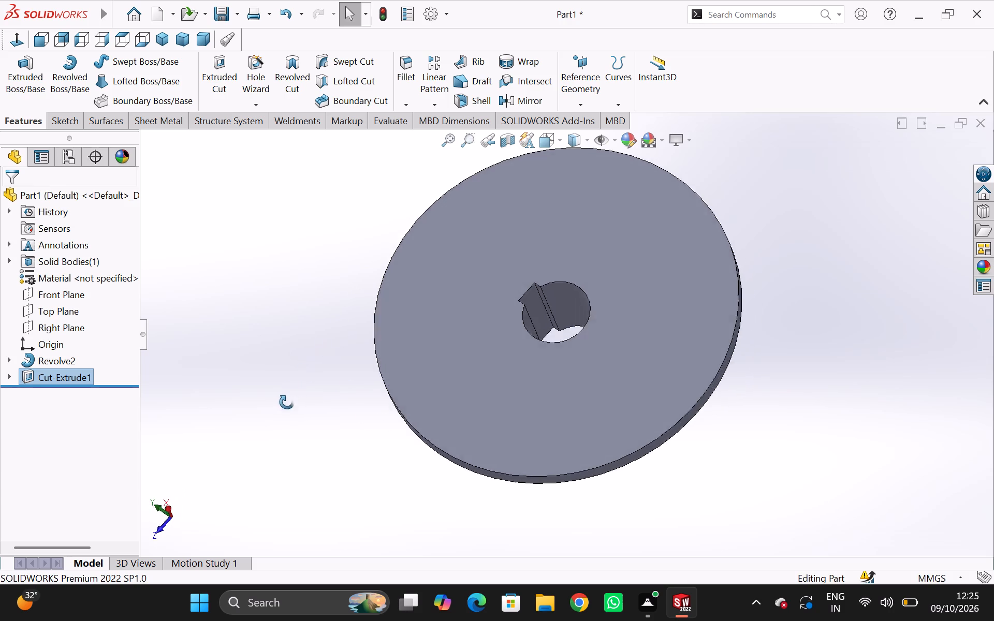
pyautogui.moveTo(287, 402); pyautogui.dragTo(311, 449, button='middle')
pyautogui.click(477, 379)
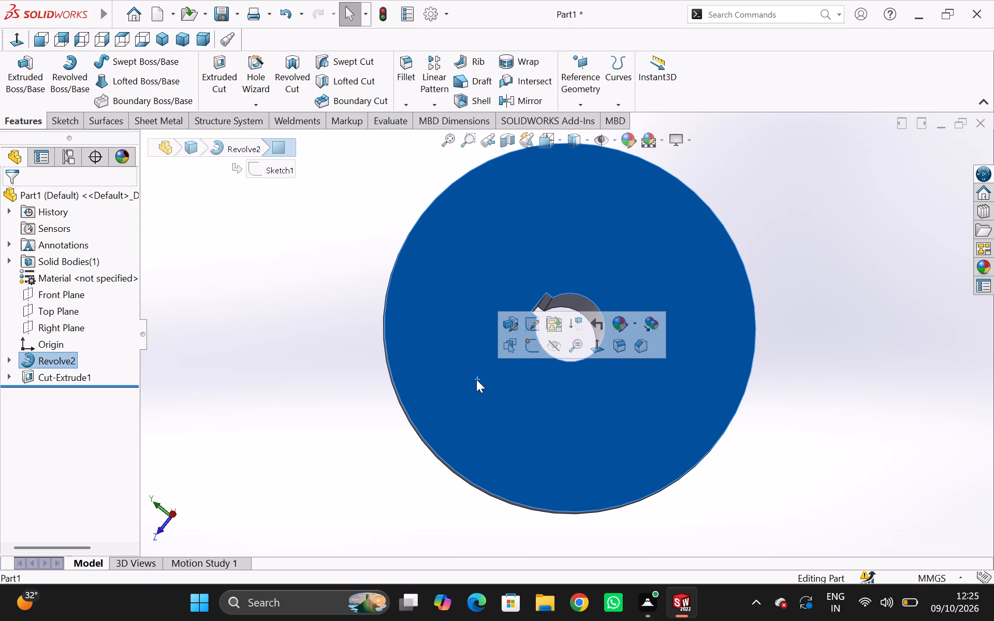
pyautogui.click(524, 342)
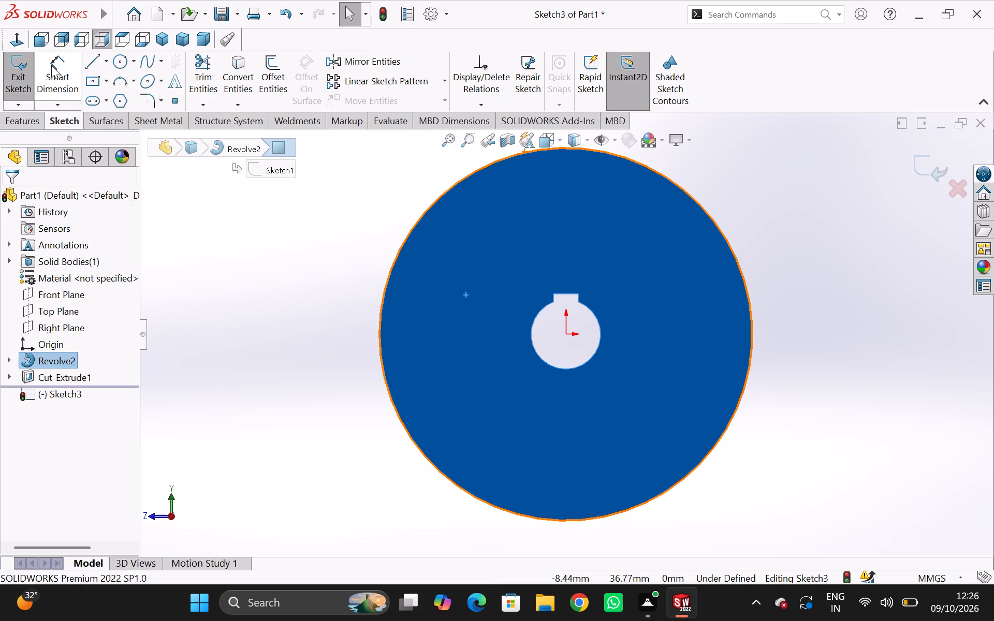
pyautogui.click(237, 75)
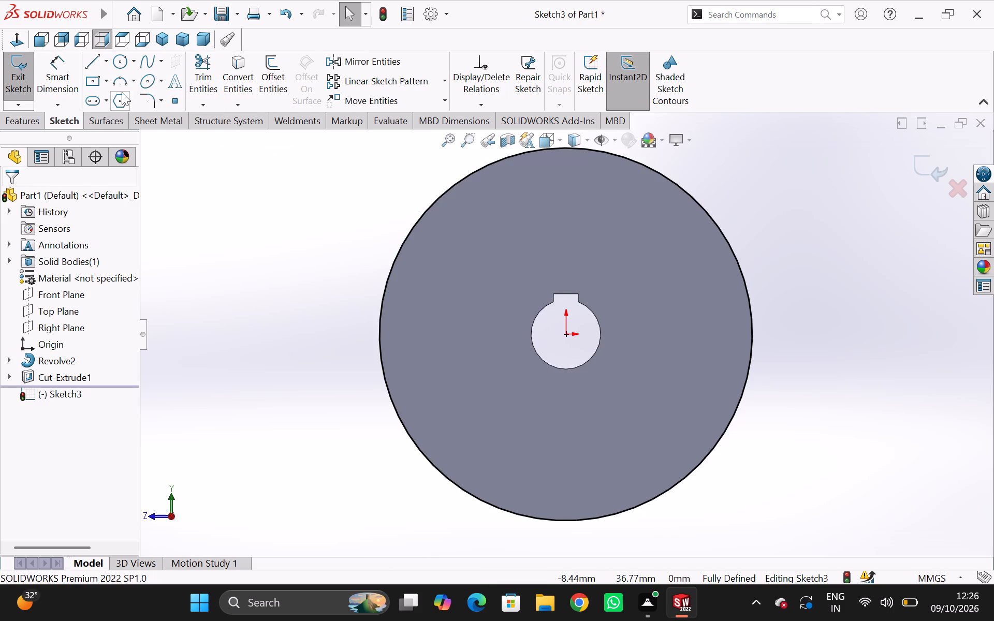
# Sketch a circle about 25.2 mm in diameter, centered on the origin, around the bore.
pyautogui.click(125, 57)
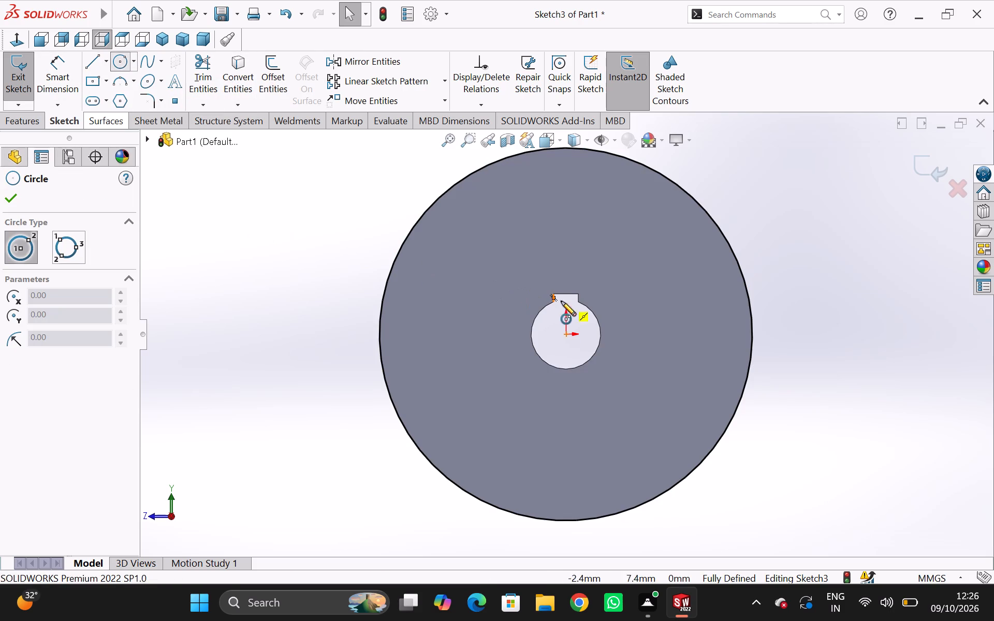
pyautogui.click(564, 335)
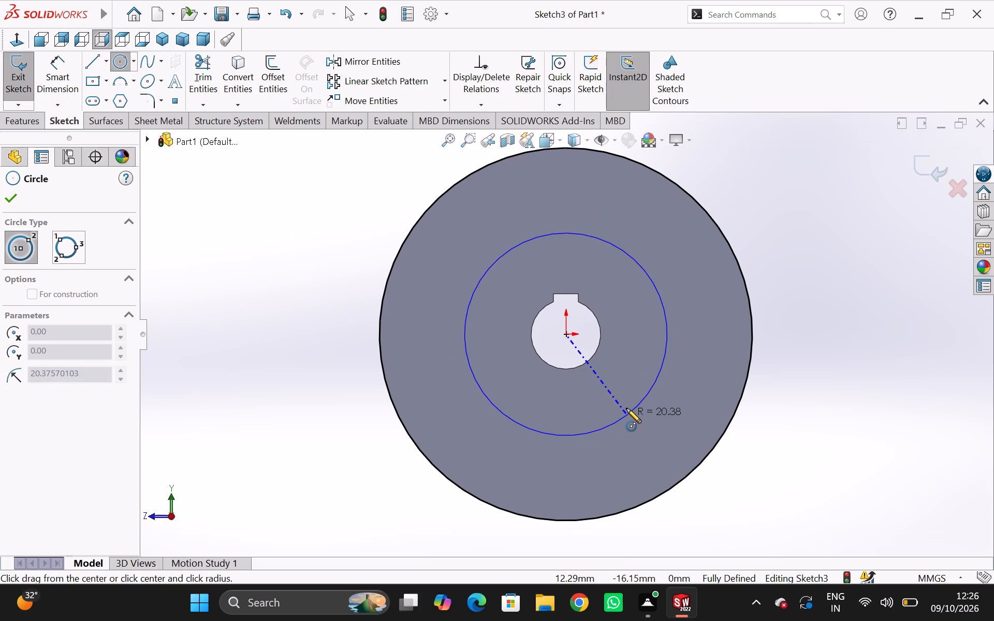
pyautogui.click(615, 373)
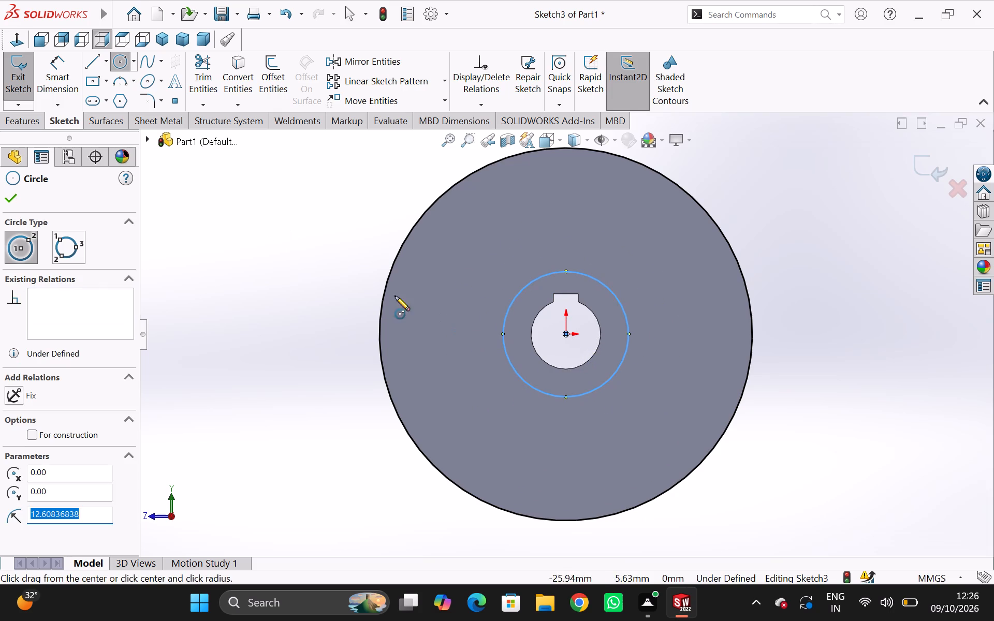
# Dimension the new circle's diameter at 14 mm.
pyautogui.click(54, 88)
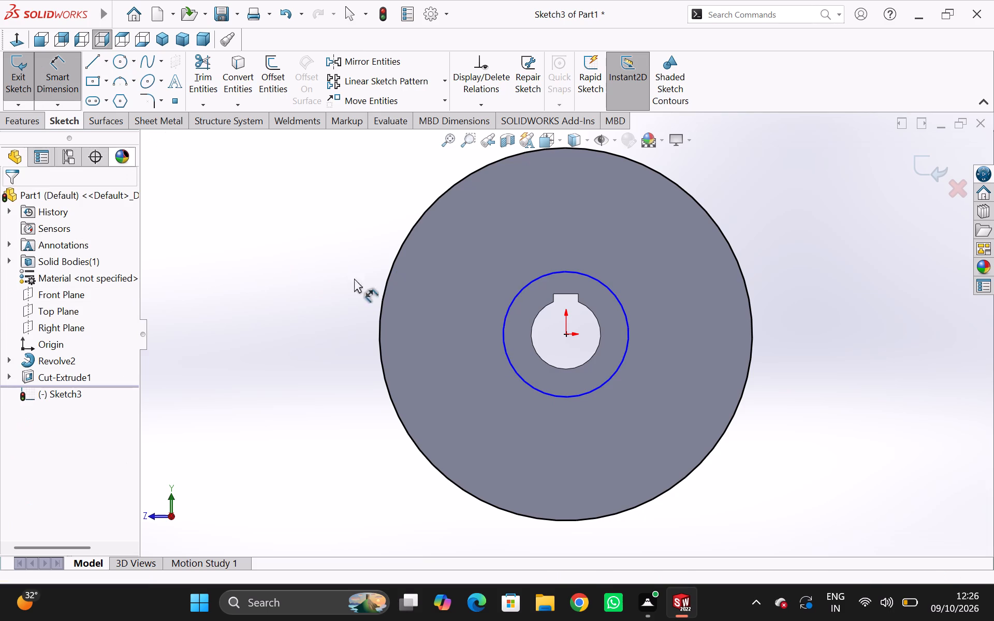
pyautogui.click(622, 308)
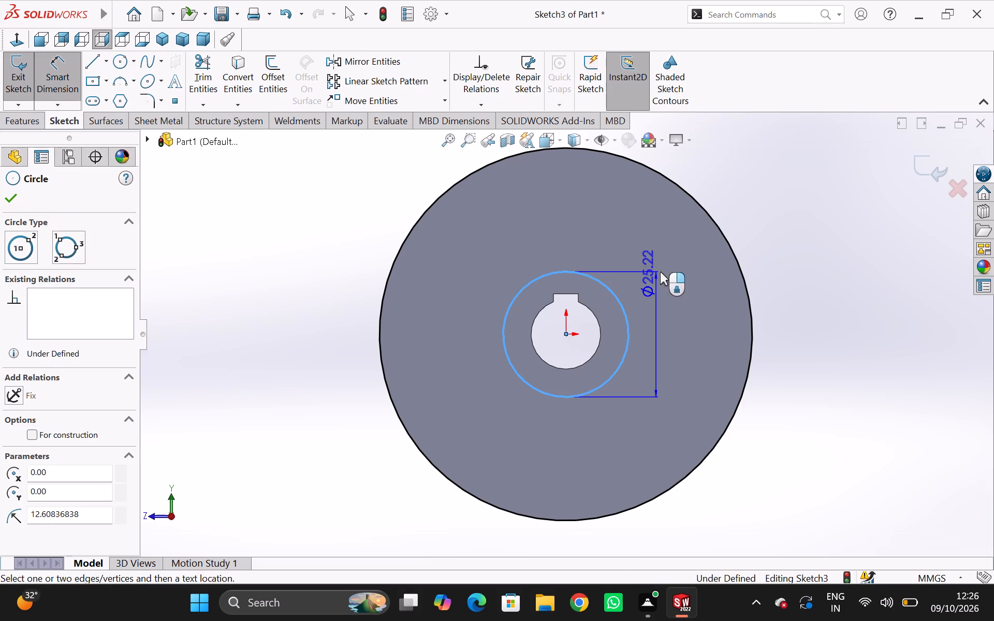
pyautogui.click(657, 274)
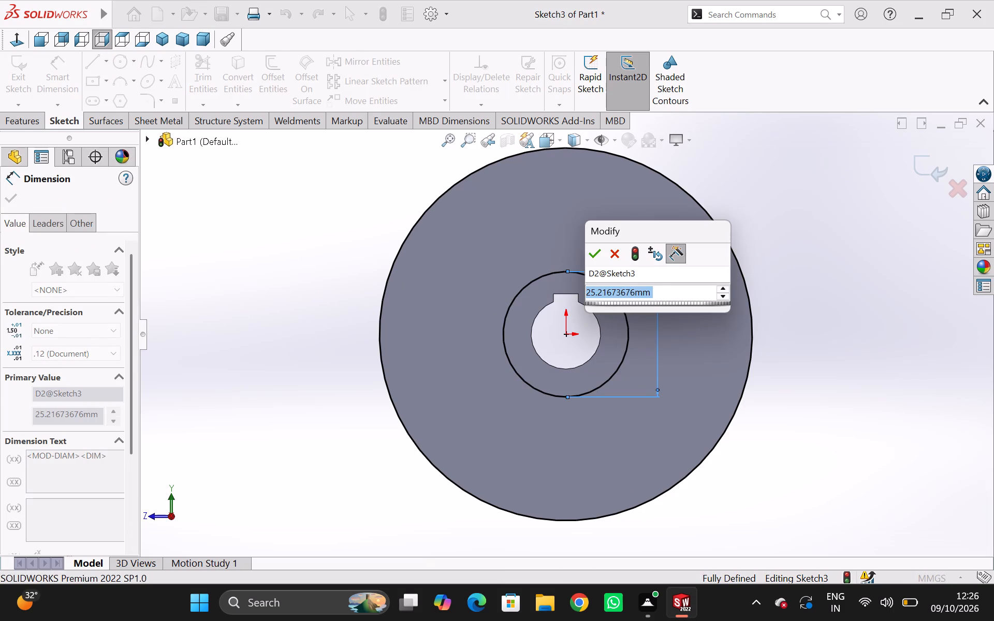
pyautogui.write('14')
pyautogui.press('Return')
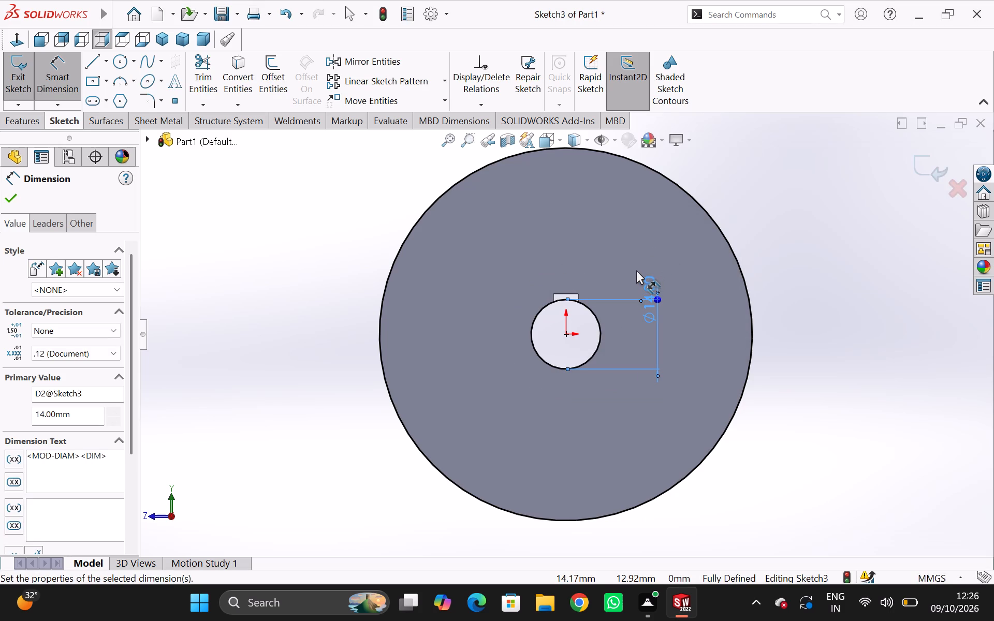
# Set the circle's diameter dimension to 38 mm.
pyautogui.doubleClick(650, 284)
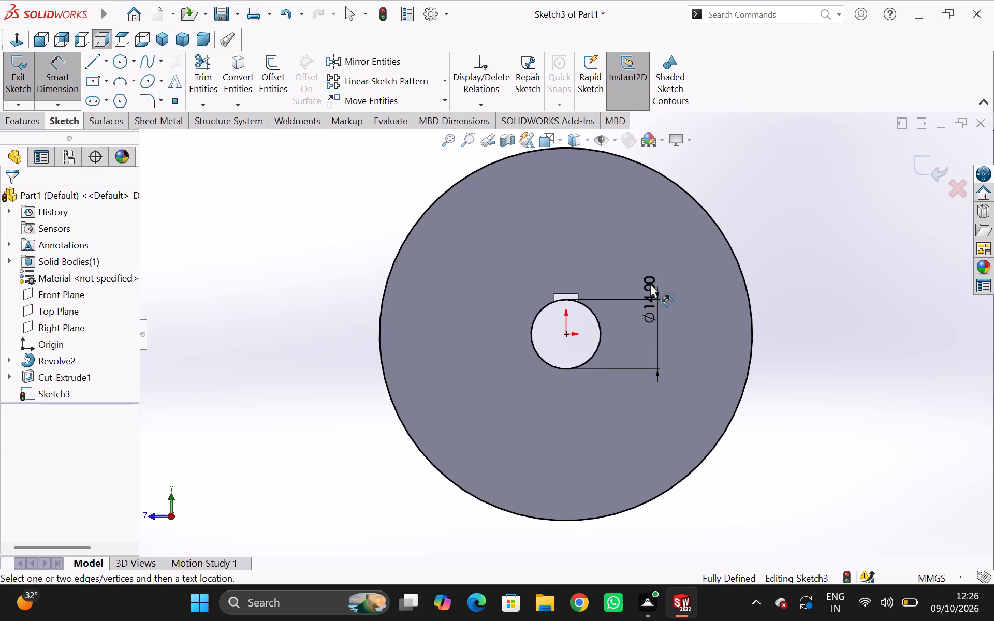
pyautogui.doubleClick(650, 284)
pyautogui.click(649, 293)
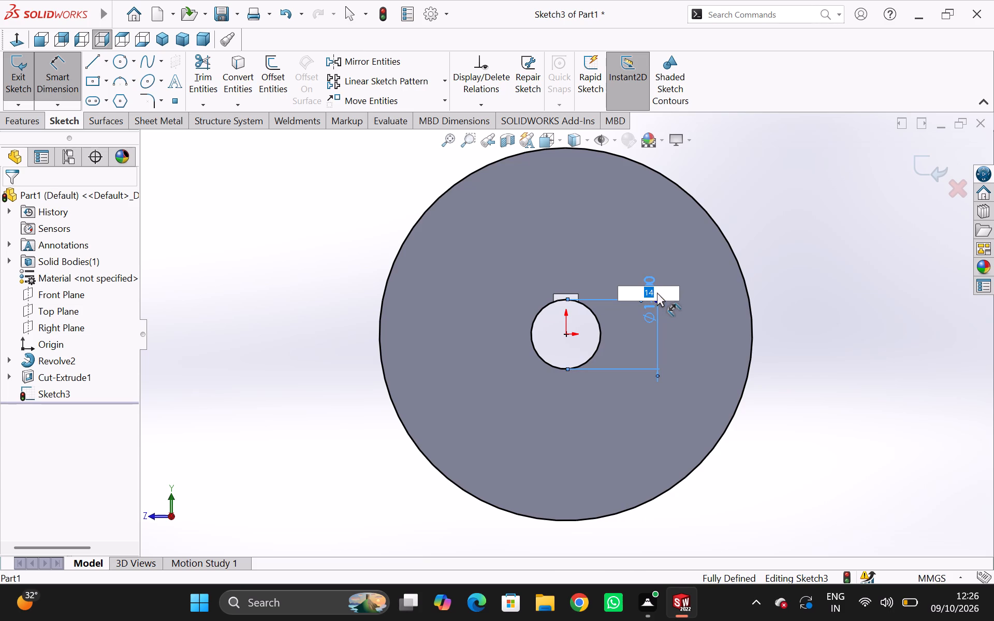
pyautogui.write('38')
pyautogui.press('Return')
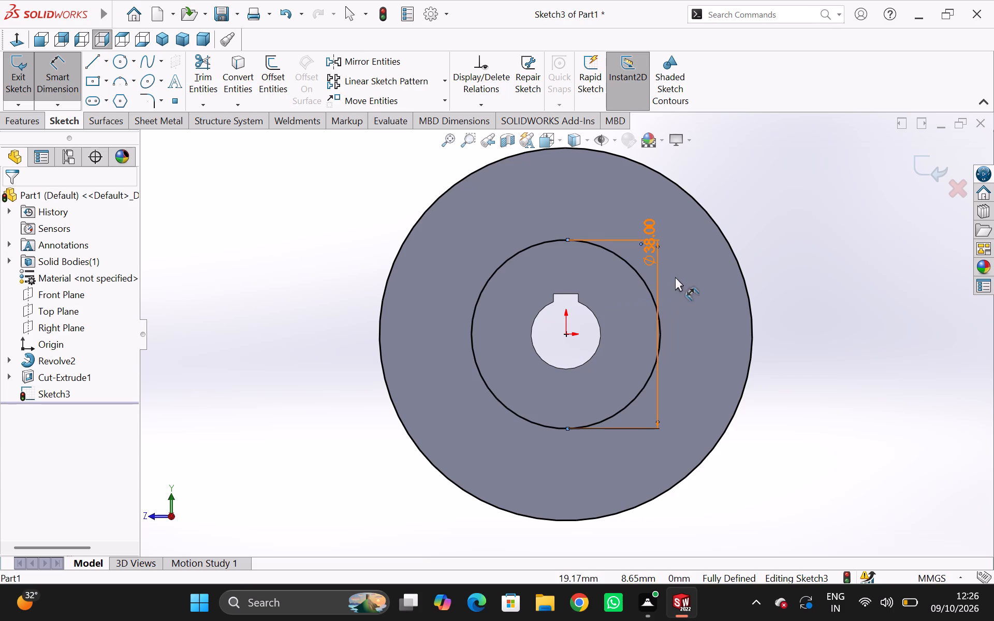
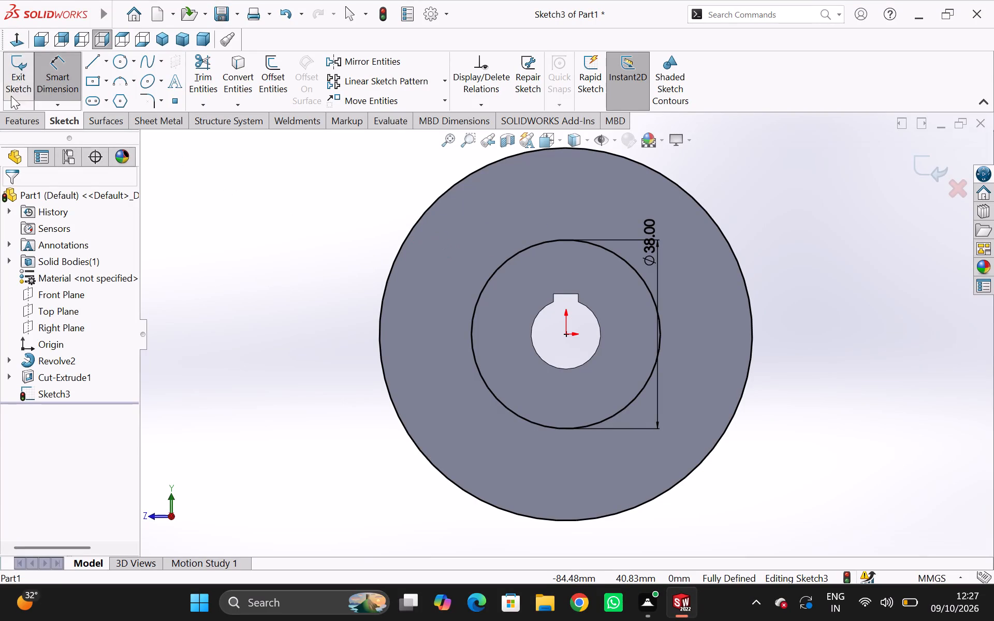
# Sketch two concentric circles with radii about 26.7 mm and 32.2 mm, centered about 4 mm across and 28 mm above the origin.
pyautogui.click(117, 60)
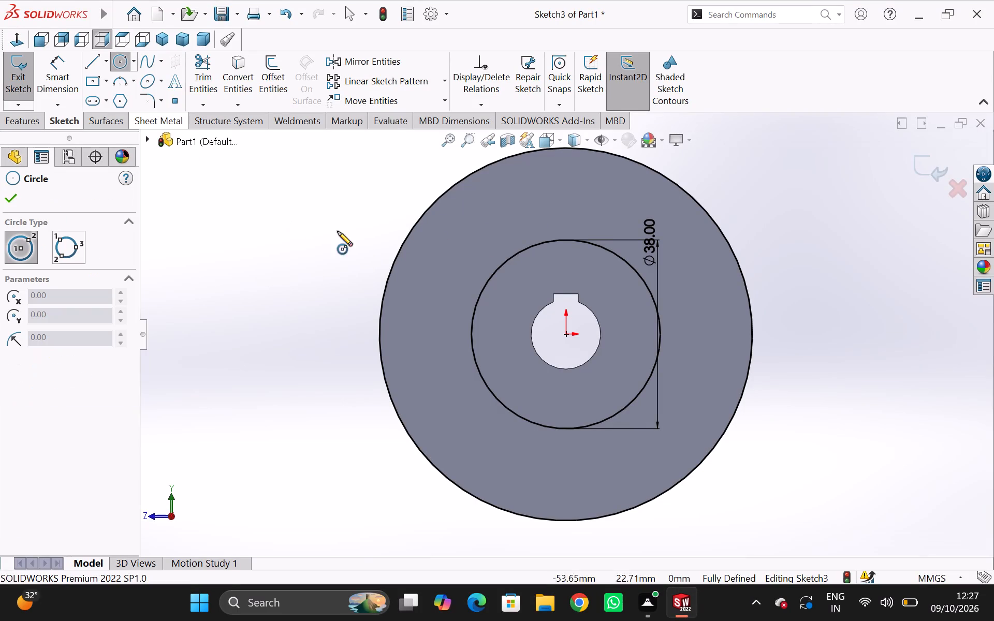
pyautogui.click(586, 195)
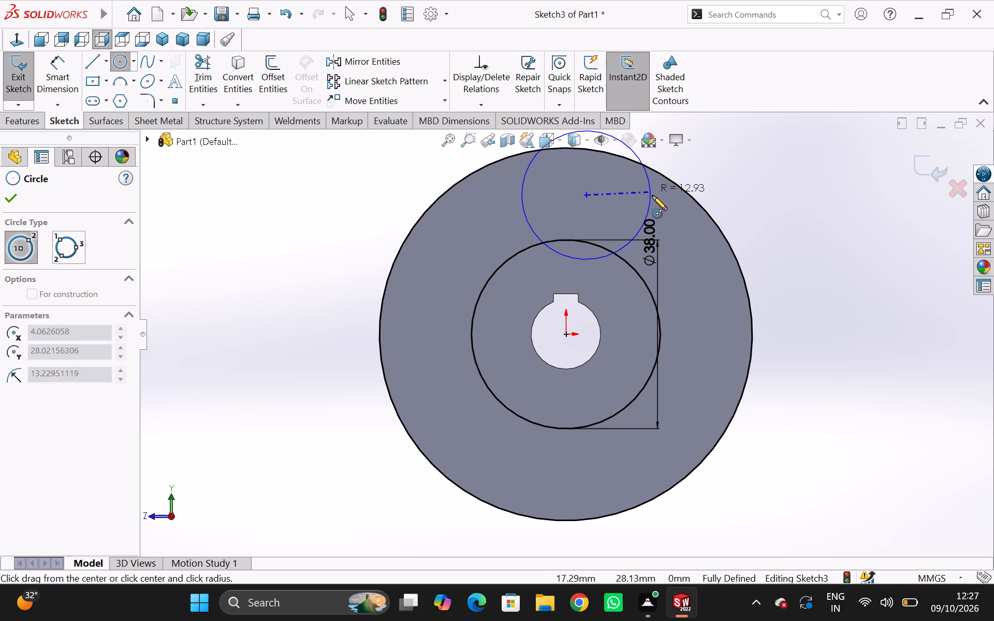
pyautogui.click(719, 185)
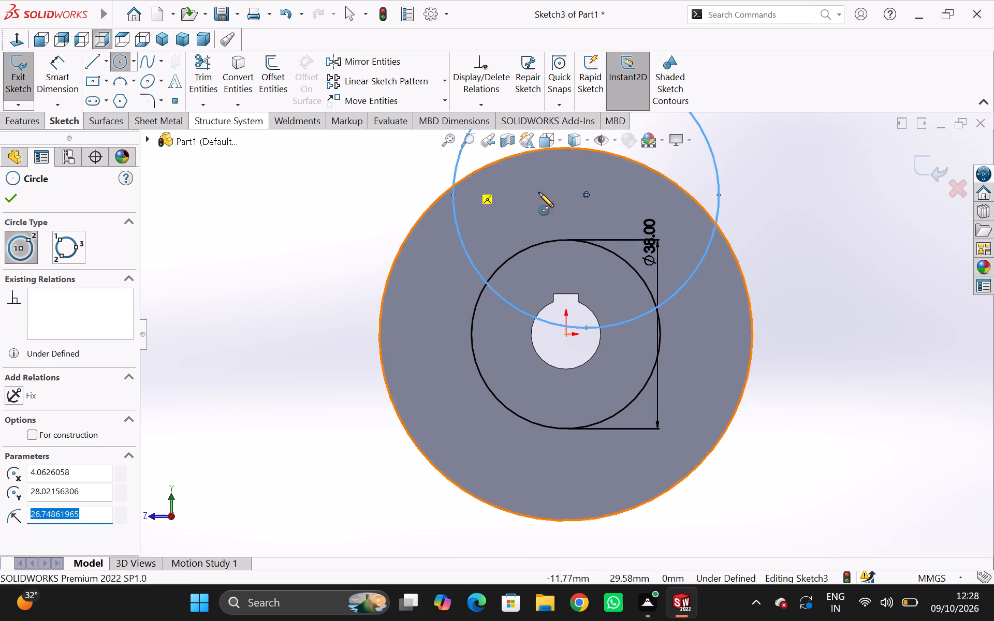
pyautogui.click(587, 194)
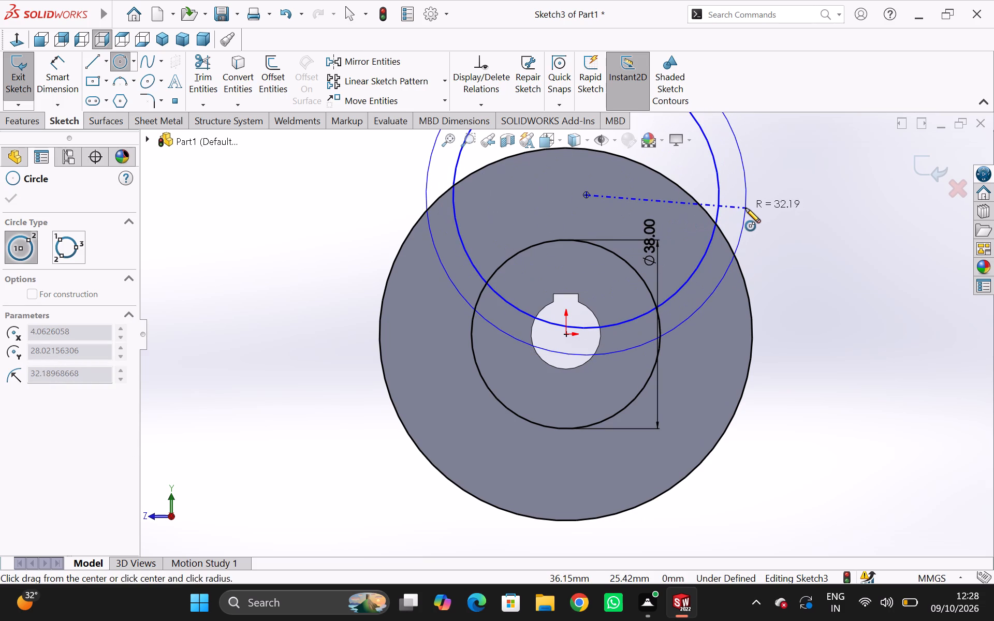
pyautogui.click(745, 208)
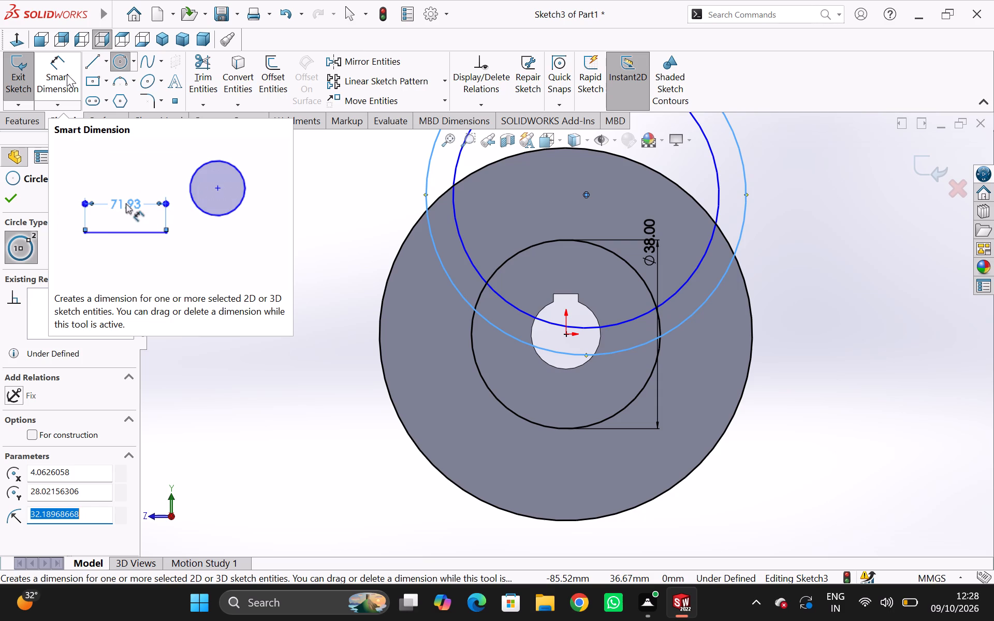
# Dimension the inner of the two concentric off-center circles with a diameter of 62 mm.
pyautogui.click(67, 74)
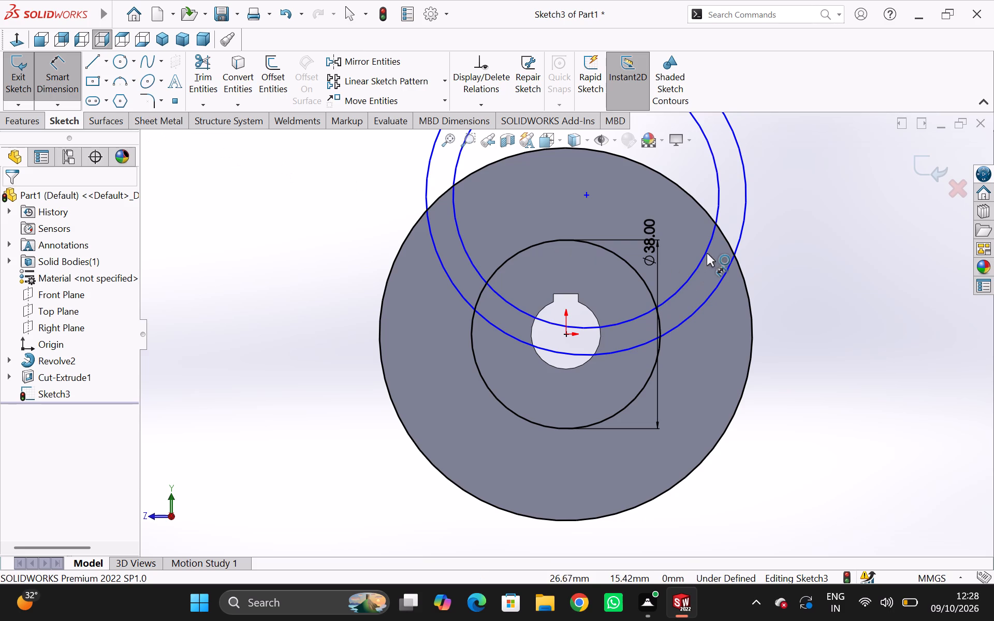
pyautogui.click(718, 216)
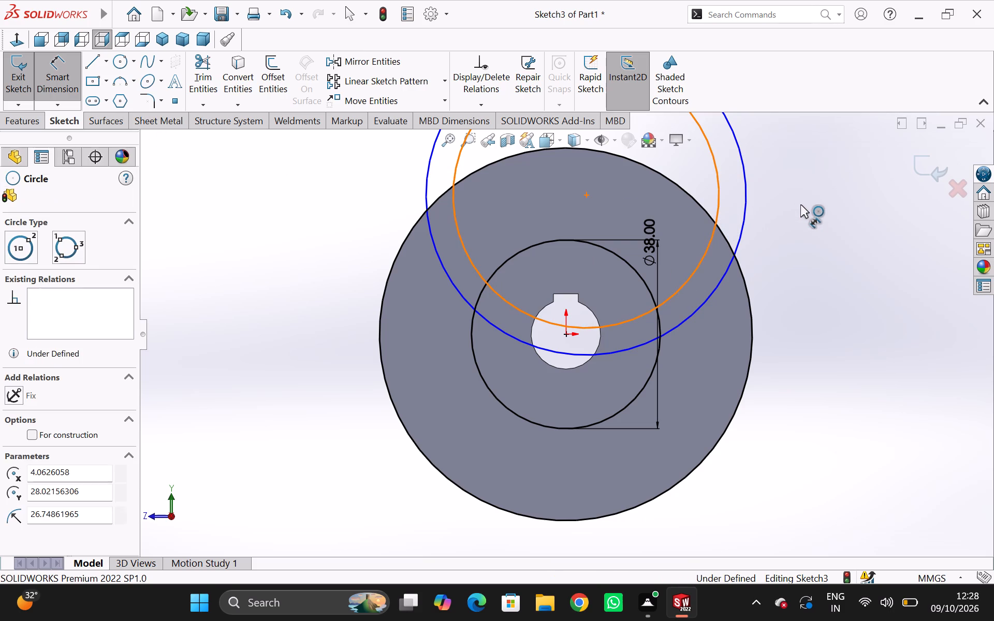
pyautogui.scroll(-3, 797, 216)
pyautogui.scroll(4, 796, 224)
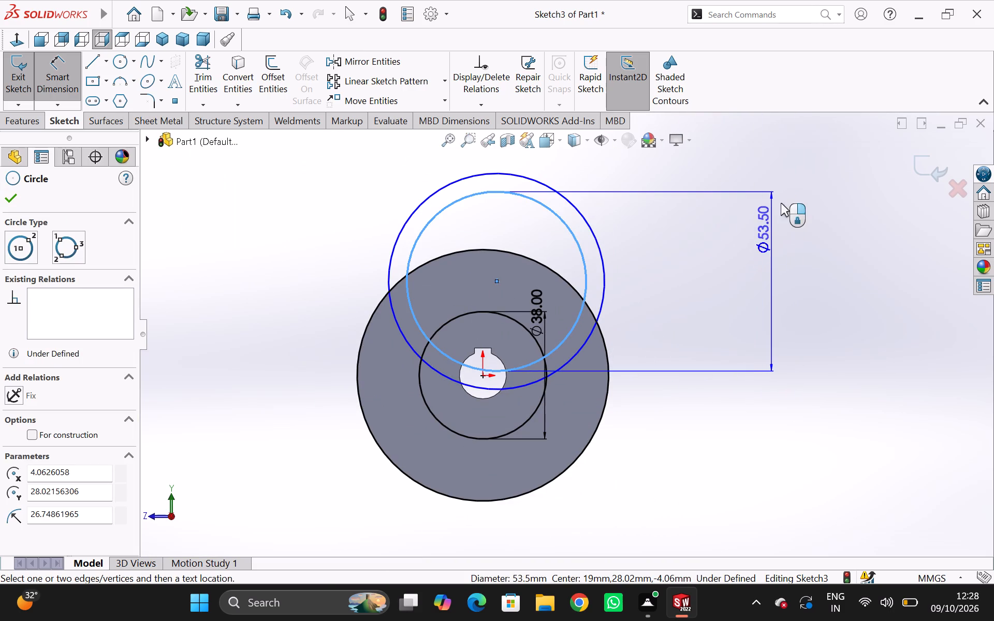
pyautogui.click(773, 179)
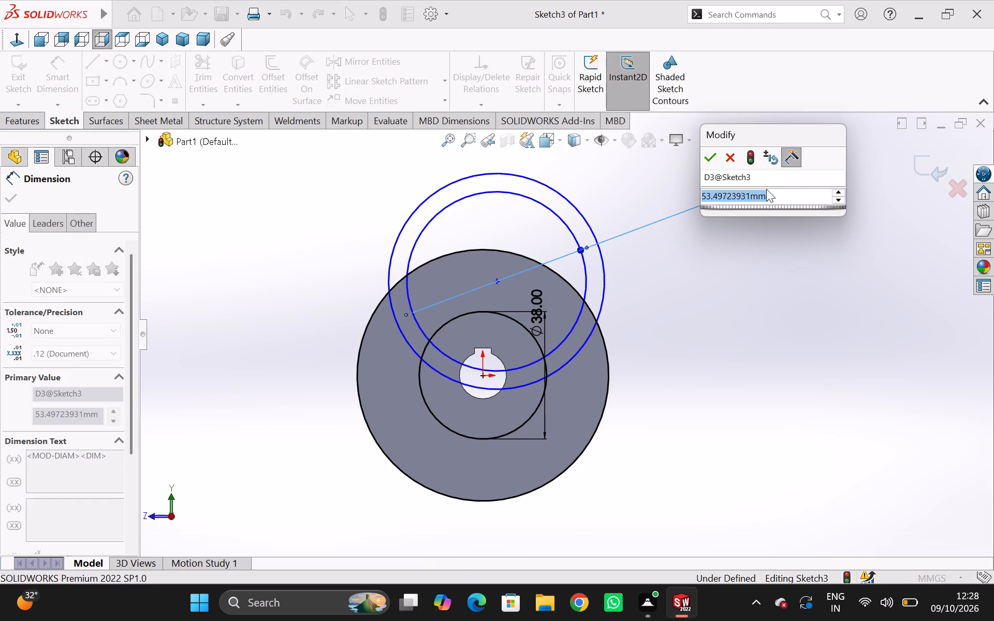
pyautogui.write('31')
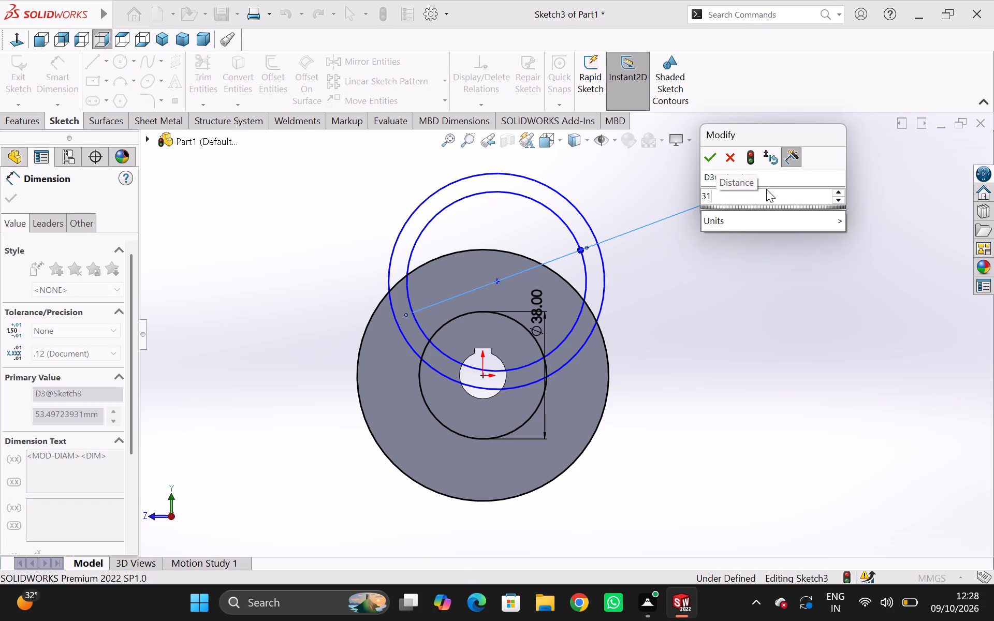
pyautogui.write('*2')
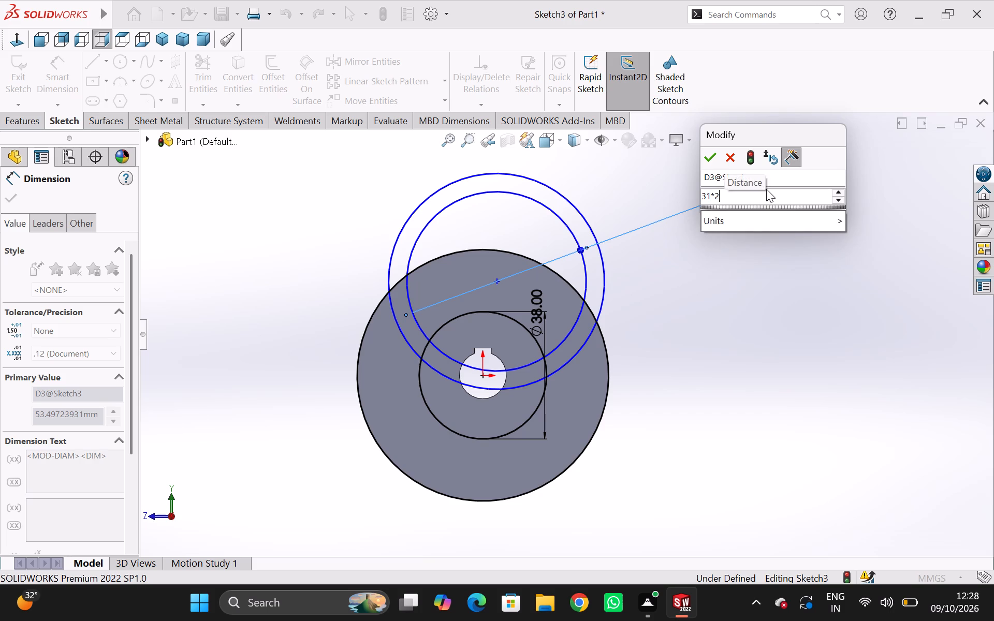
pyautogui.press('Return')
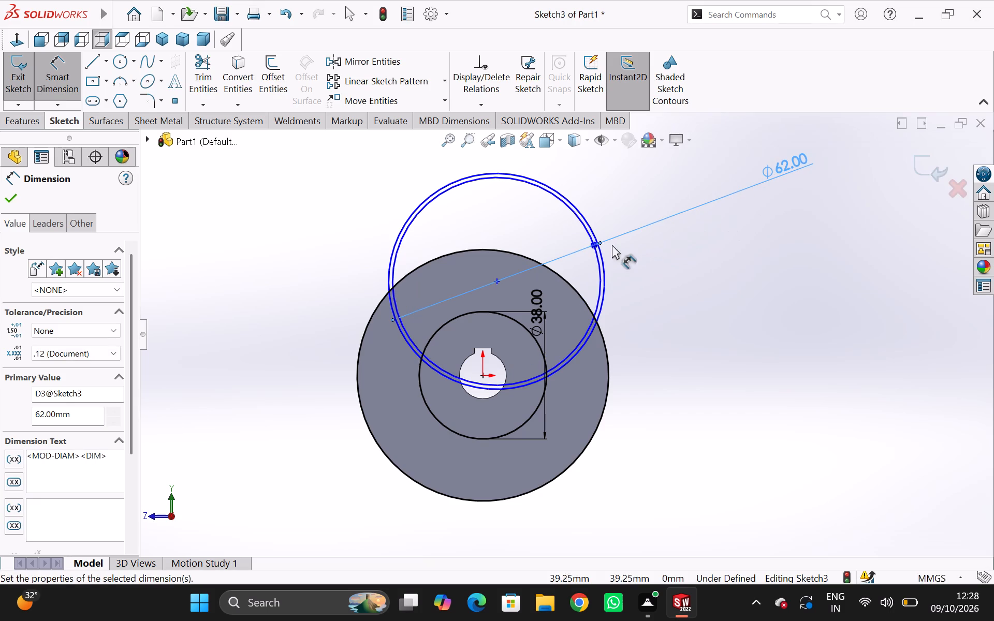
# Dimension the other off-center concentric circle with a diameter of 56 mm.
pyautogui.click(605, 275)
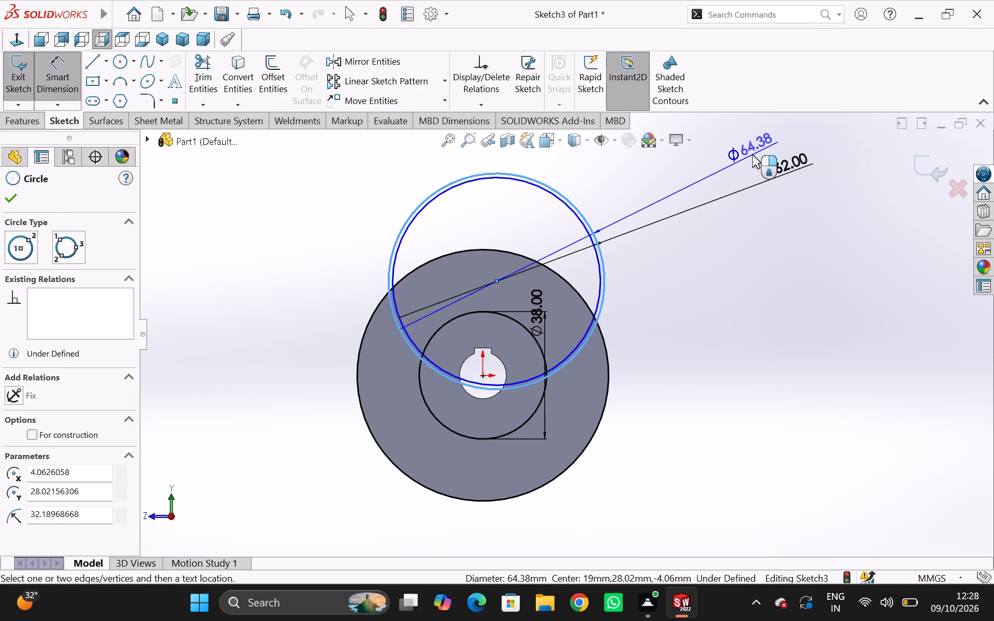
pyautogui.click(749, 146)
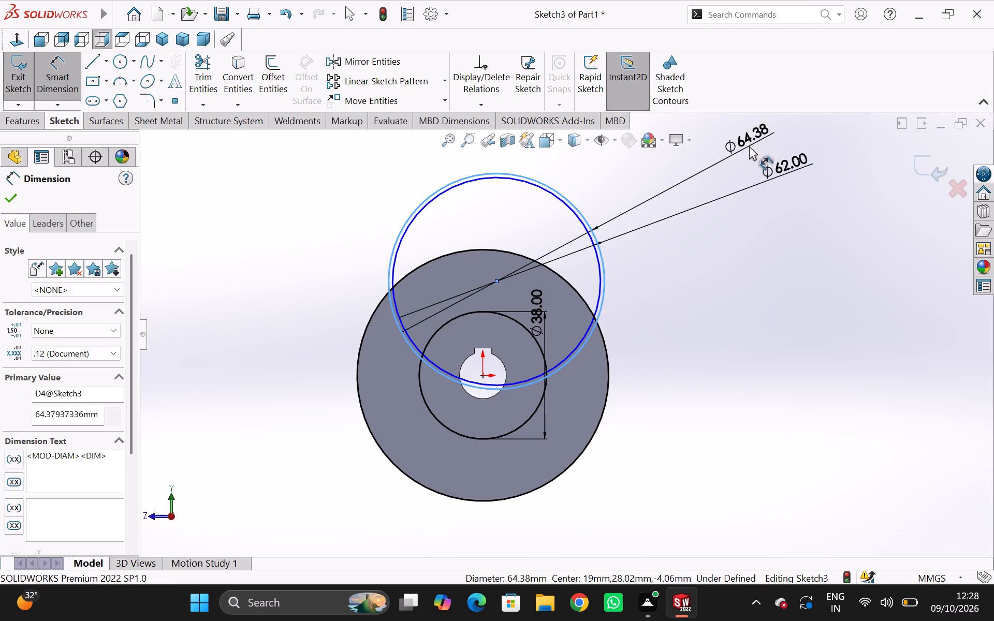
pyautogui.press('2')
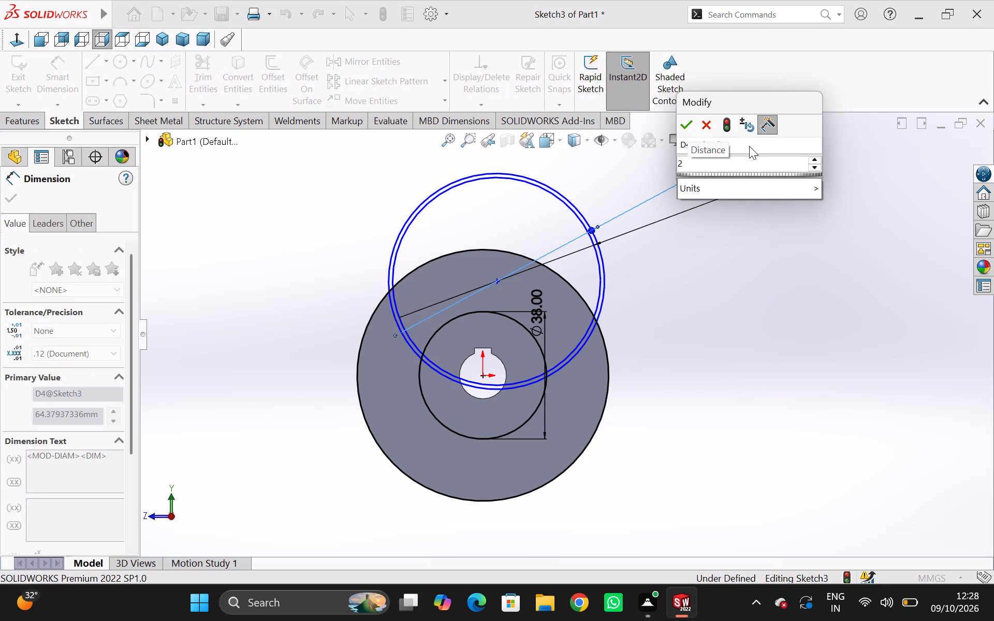
pyautogui.press('8')
pyautogui.hotkey('shift', '*')
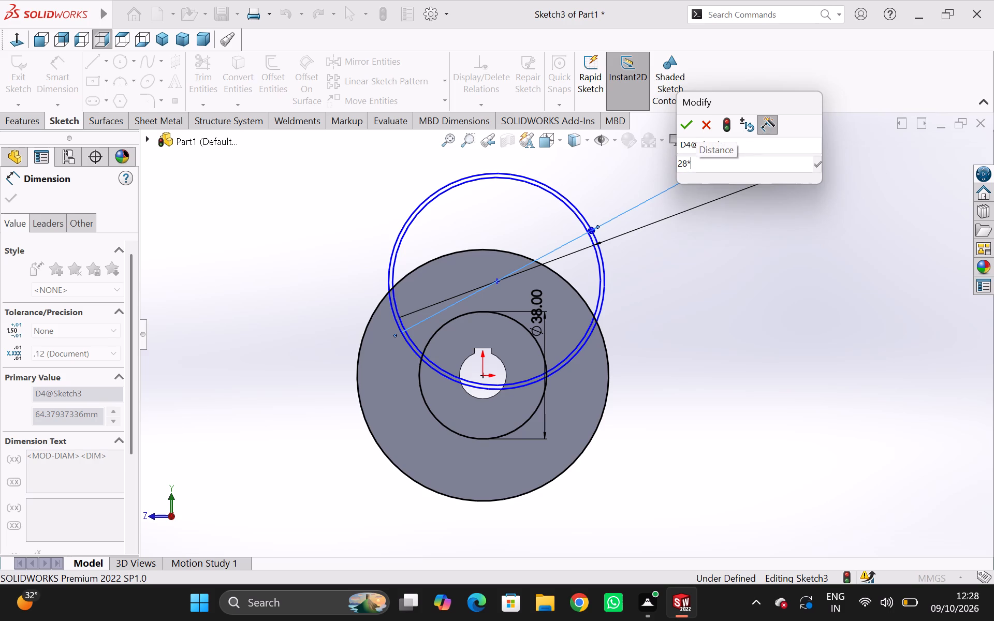
pyautogui.press('2')
pyautogui.press('Return')
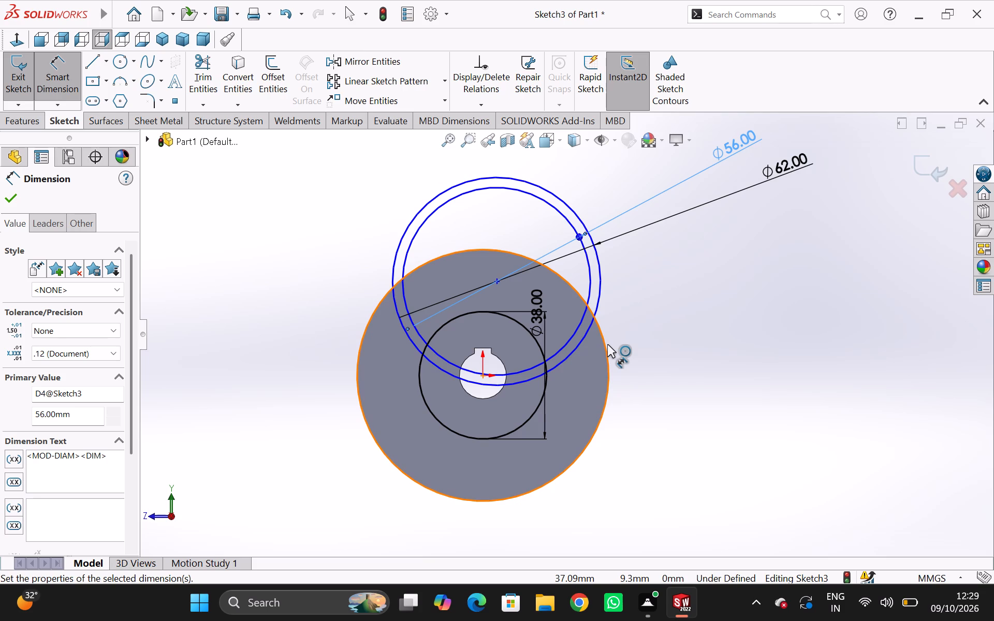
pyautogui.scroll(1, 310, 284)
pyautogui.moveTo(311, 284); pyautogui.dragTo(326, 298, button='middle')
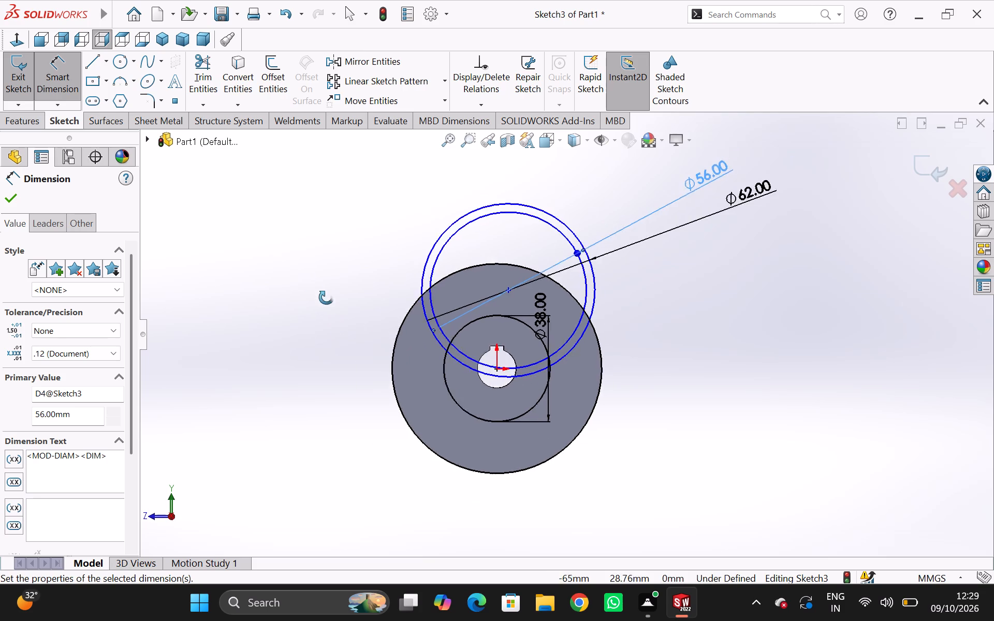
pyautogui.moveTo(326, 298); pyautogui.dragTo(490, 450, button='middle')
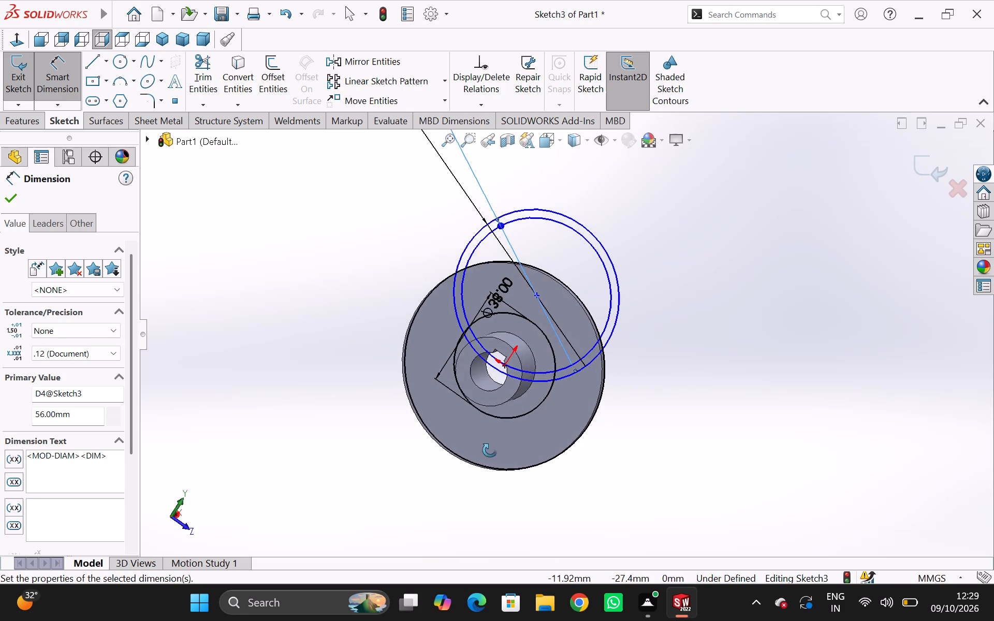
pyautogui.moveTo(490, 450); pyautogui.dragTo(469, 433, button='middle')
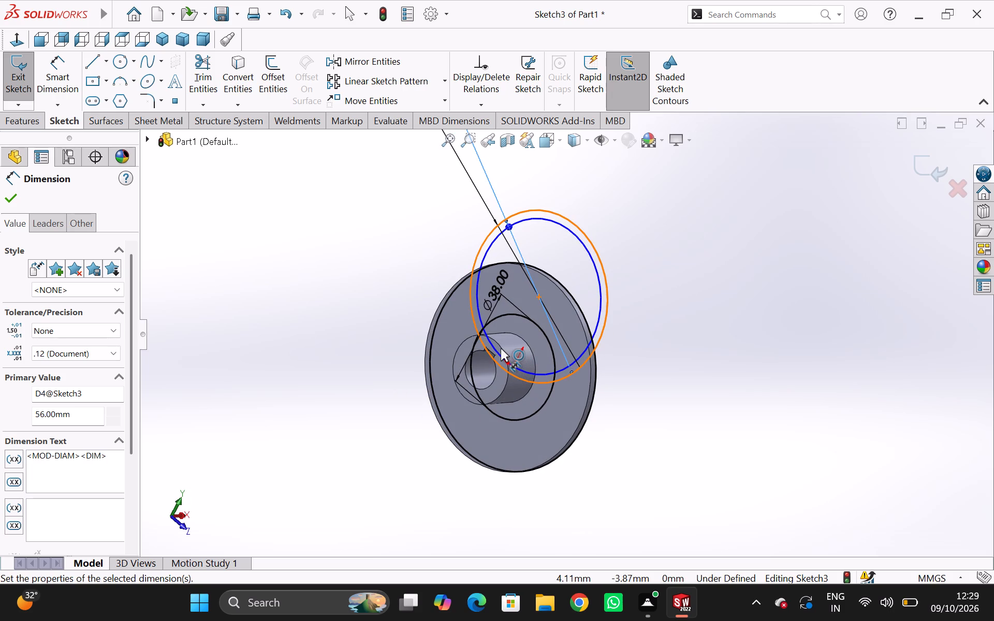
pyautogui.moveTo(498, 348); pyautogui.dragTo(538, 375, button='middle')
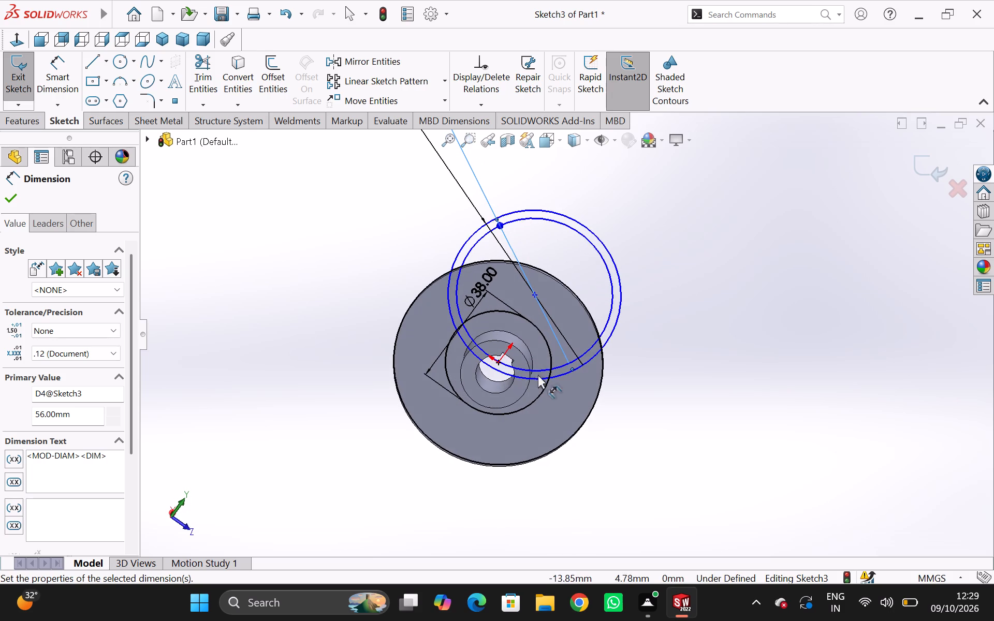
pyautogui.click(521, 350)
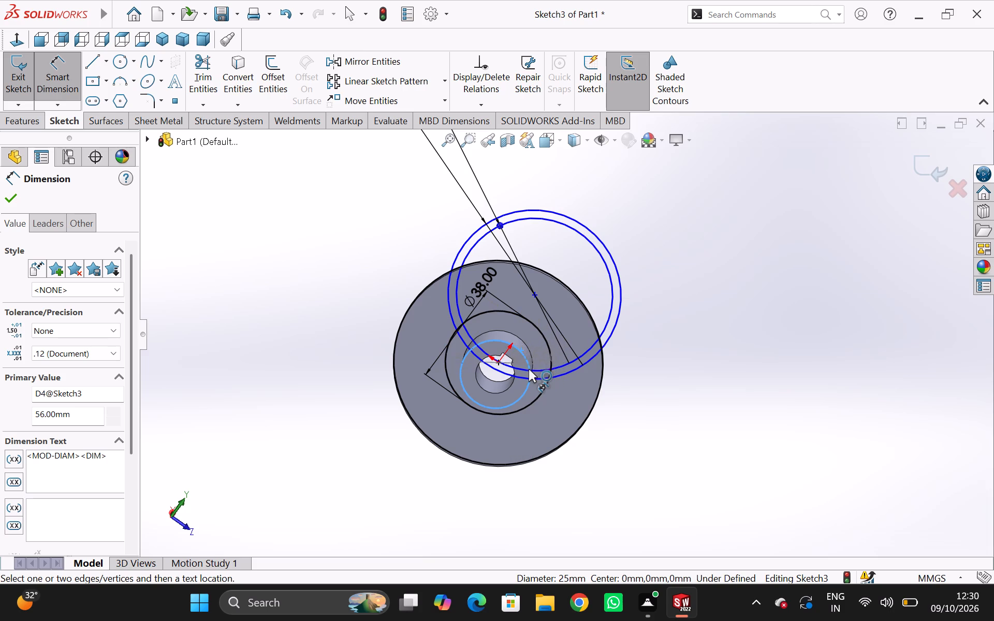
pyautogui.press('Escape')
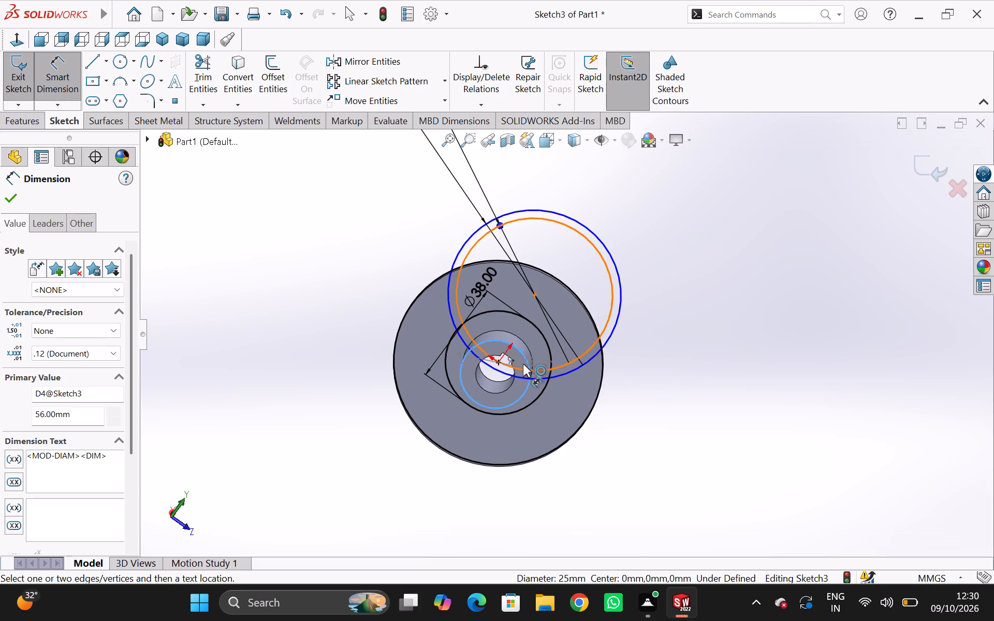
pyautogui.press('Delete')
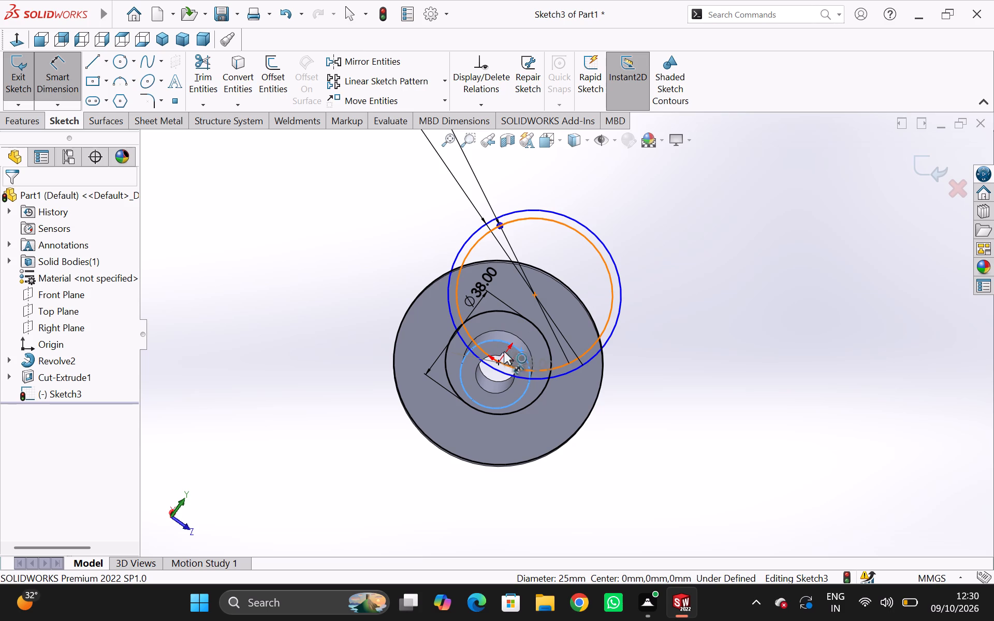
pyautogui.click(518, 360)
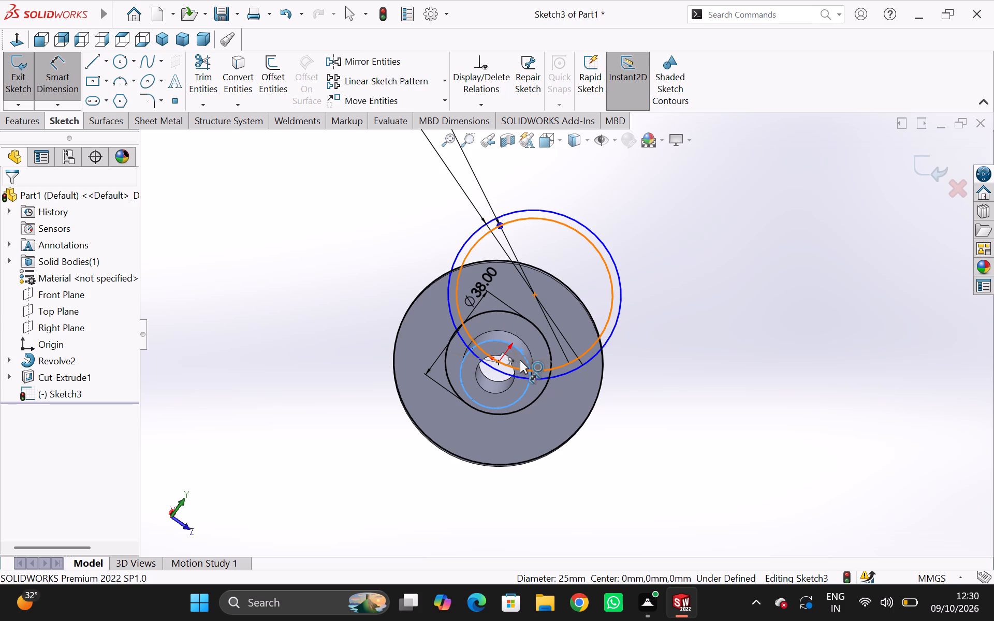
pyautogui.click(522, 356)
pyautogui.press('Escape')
# Examine both sides of the disc and hub along with the concentric off-center circles on the flat face.
pyautogui.moveTo(769, 364); pyautogui.dragTo(679, 398, button='middle')
pyautogui.scroll(1, 679, 398)
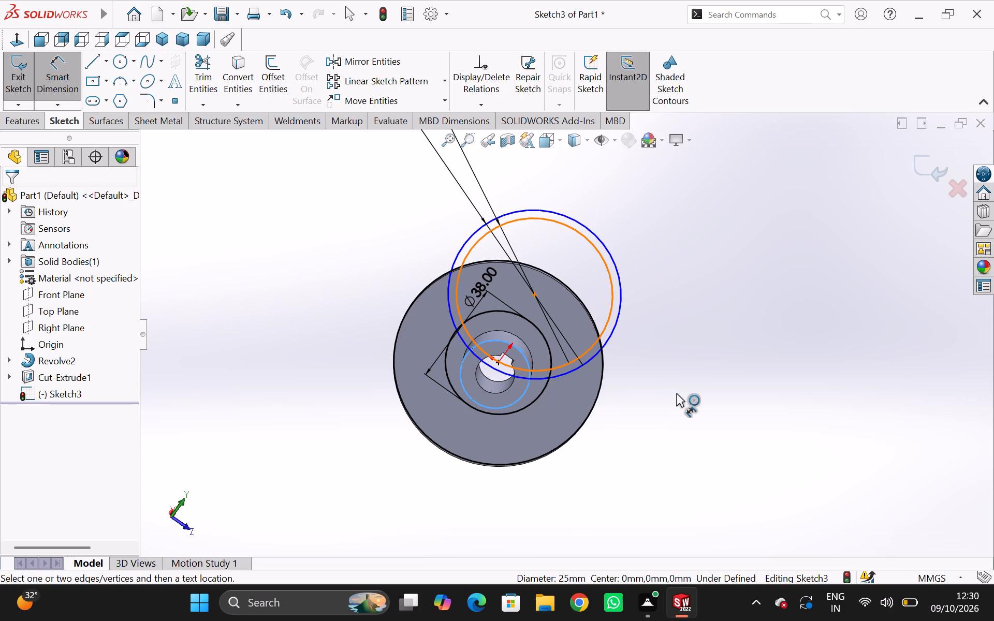
pyautogui.moveTo(659, 356); pyautogui.dragTo(383, 410, button='middle')
pyautogui.scroll(-1, 659, 356)
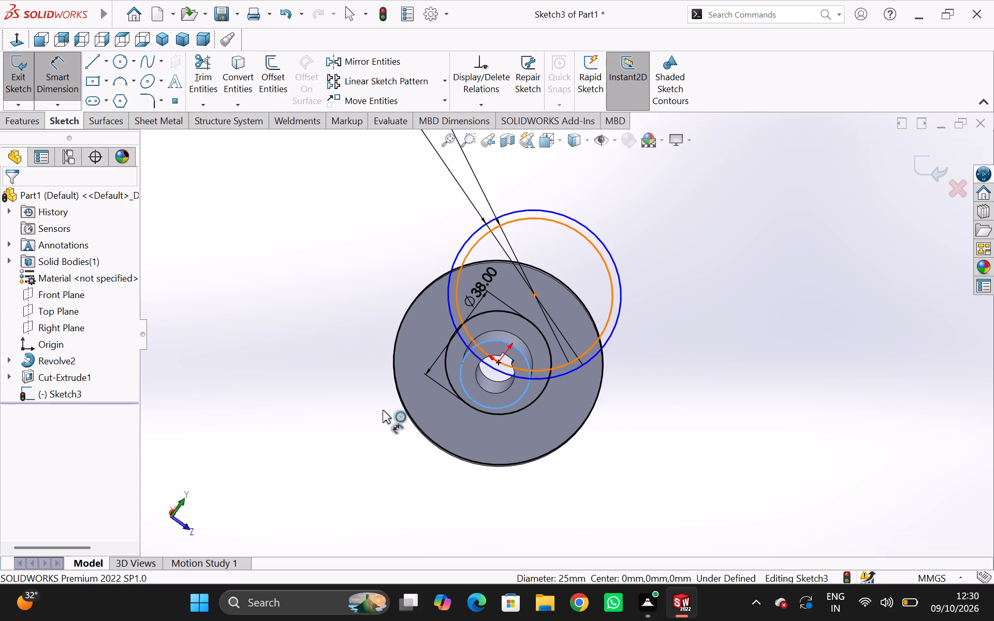
pyautogui.moveTo(383, 410); pyautogui.dragTo(286, 419, button='middle')
pyautogui.scroll(6, 300, 412)
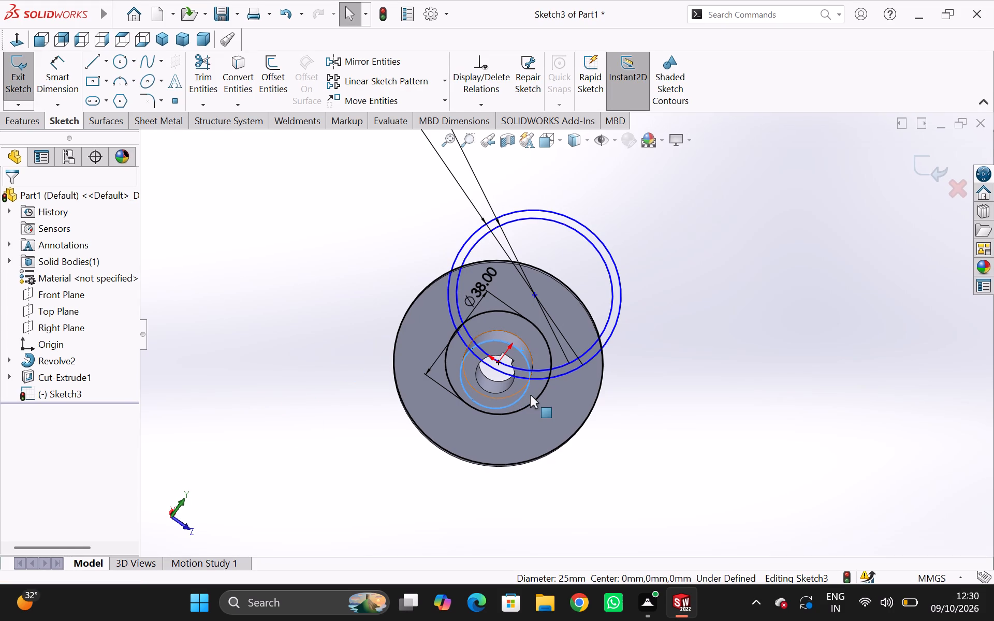
pyautogui.moveTo(654, 400); pyautogui.dragTo(560, 434, button='middle')
pyautogui.moveTo(589, 424); pyautogui.dragTo(440, 446, button='middle')
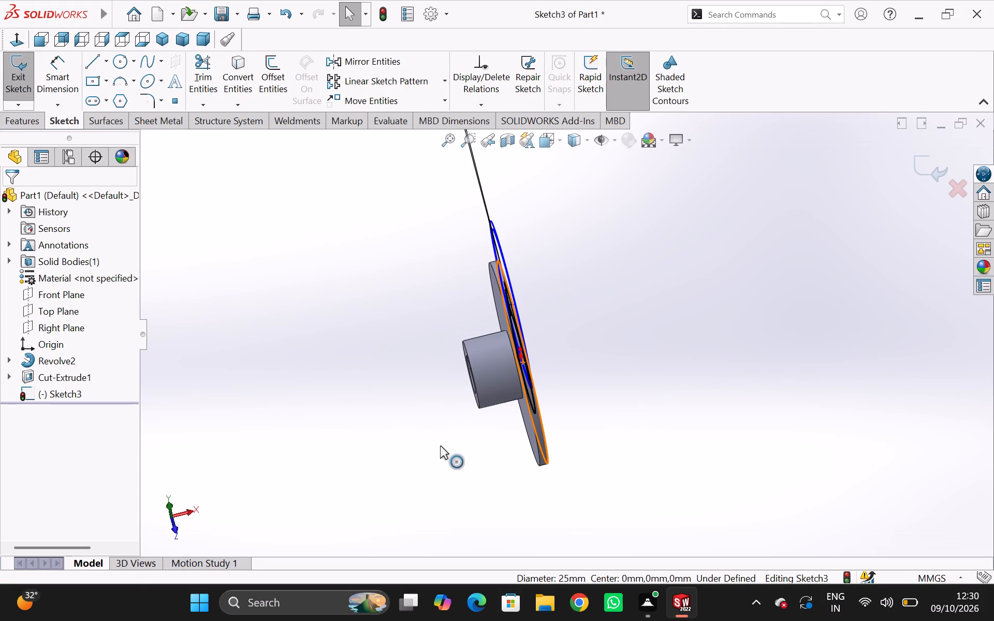
pyautogui.moveTo(440, 446); pyautogui.dragTo(425, 441, button='middle')
pyautogui.moveTo(447, 471); pyautogui.dragTo(428, 506, button='middle')
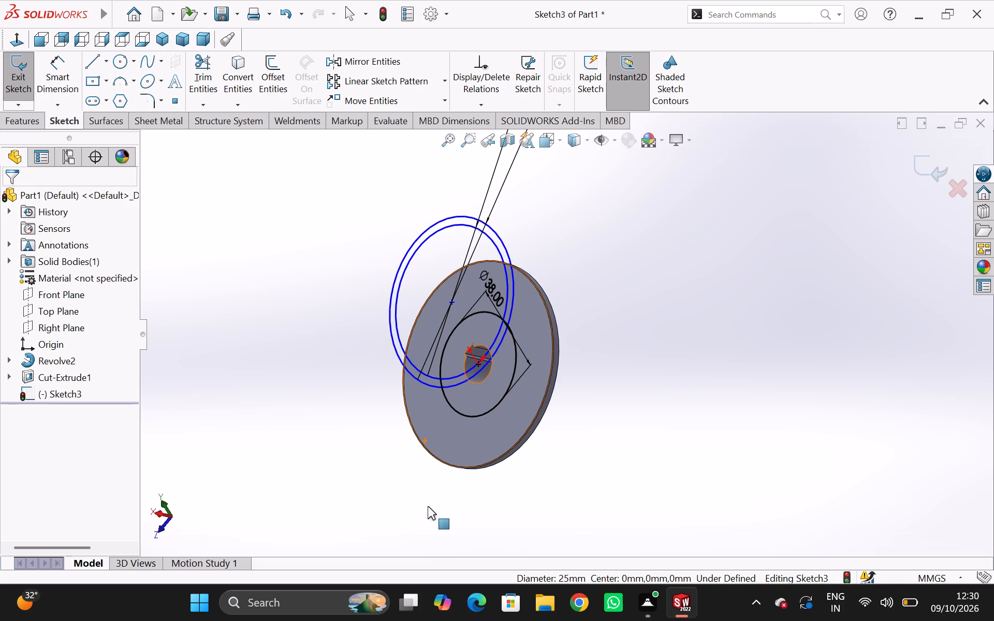
pyautogui.moveTo(428, 506); pyautogui.dragTo(486, 526, button='middle')
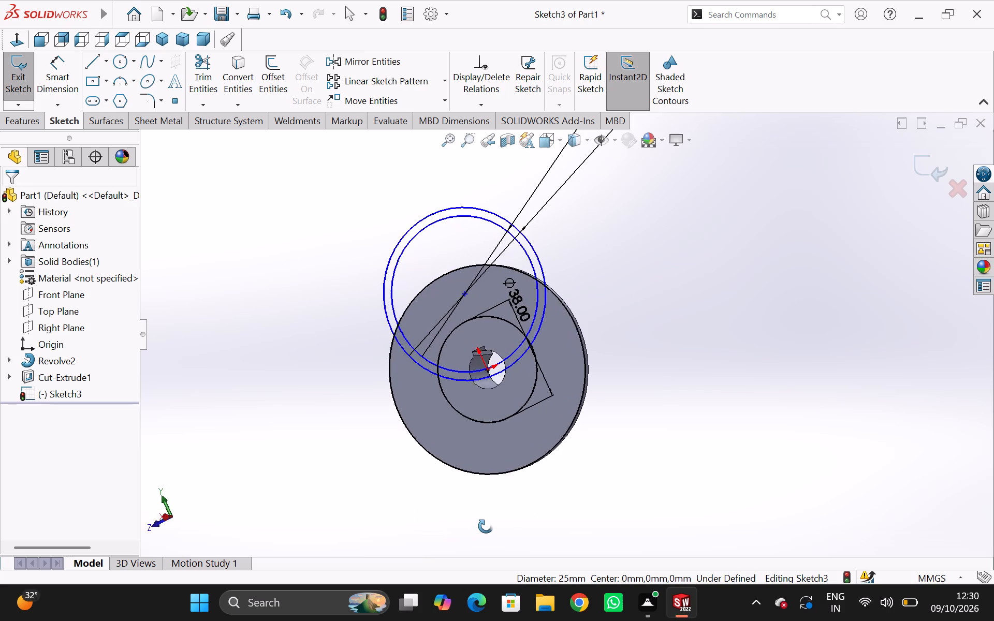
pyautogui.moveTo(486, 526); pyautogui.dragTo(494, 522, button='middle')
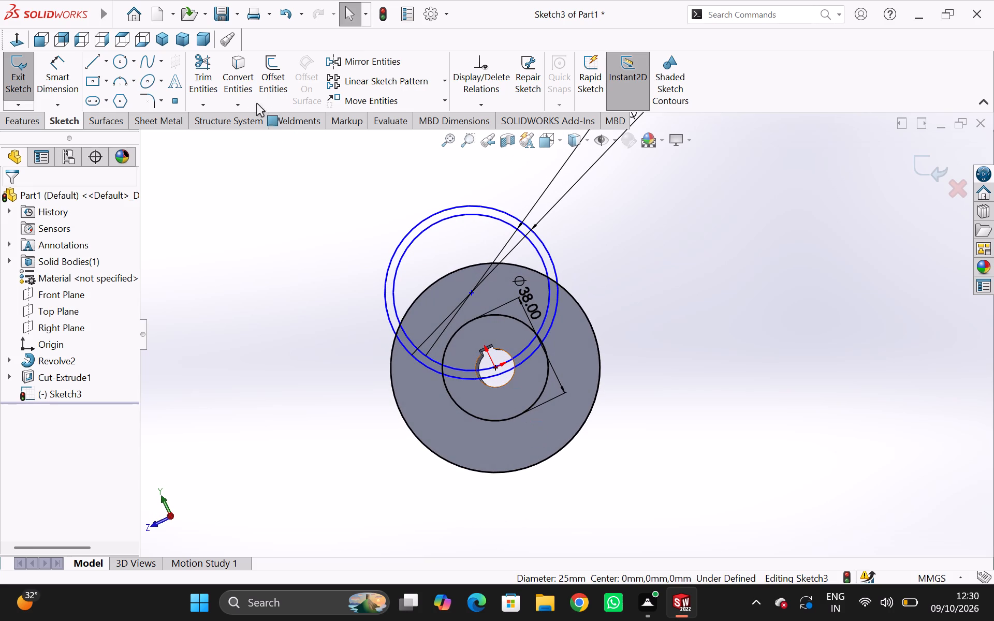
# Sketch a circle centered on the origin, inside the 38 mm circle, and dimension its diameter to 25 mm.
pyautogui.click(115, 65)
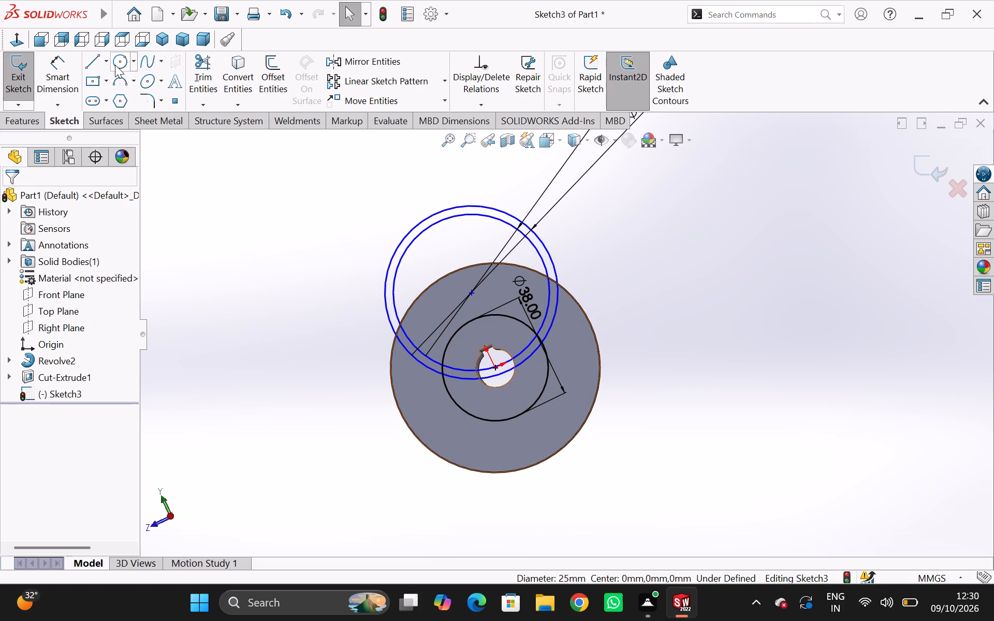
pyautogui.click(495, 367)
pyautogui.click(533, 389)
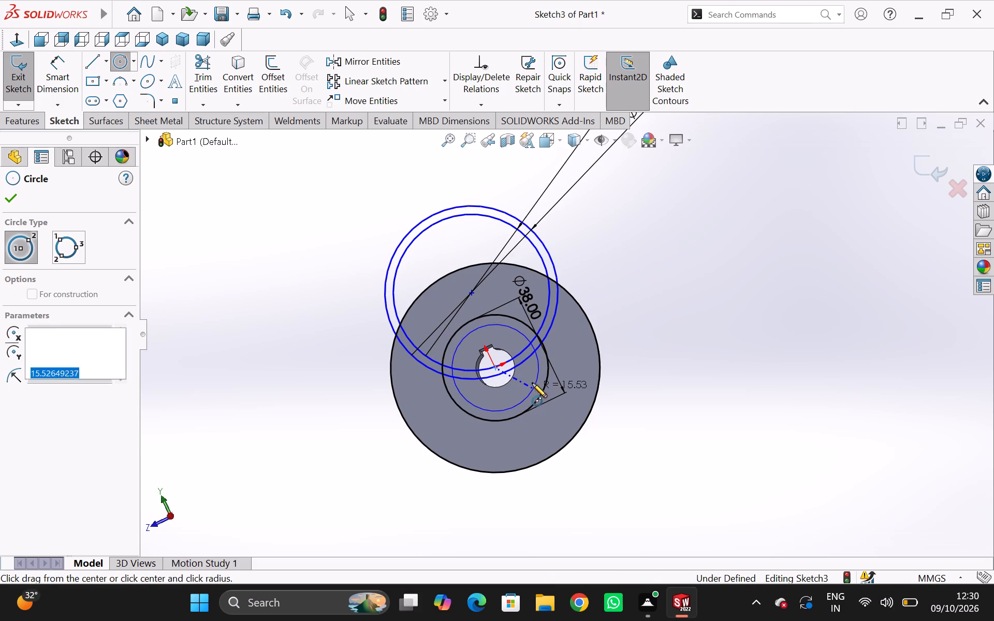
pyautogui.click(65, 70)
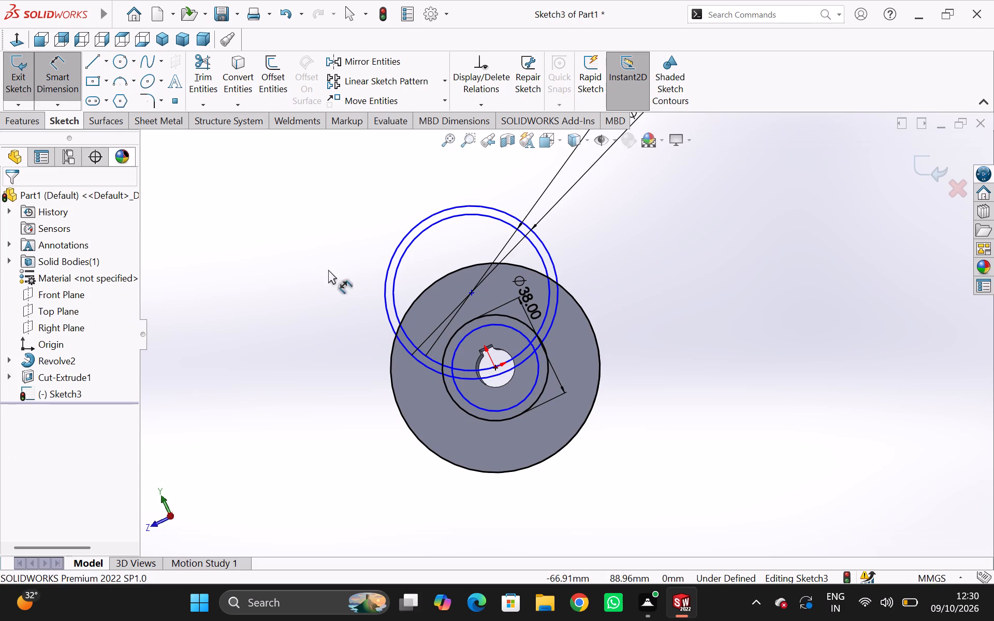
pyautogui.click(539, 363)
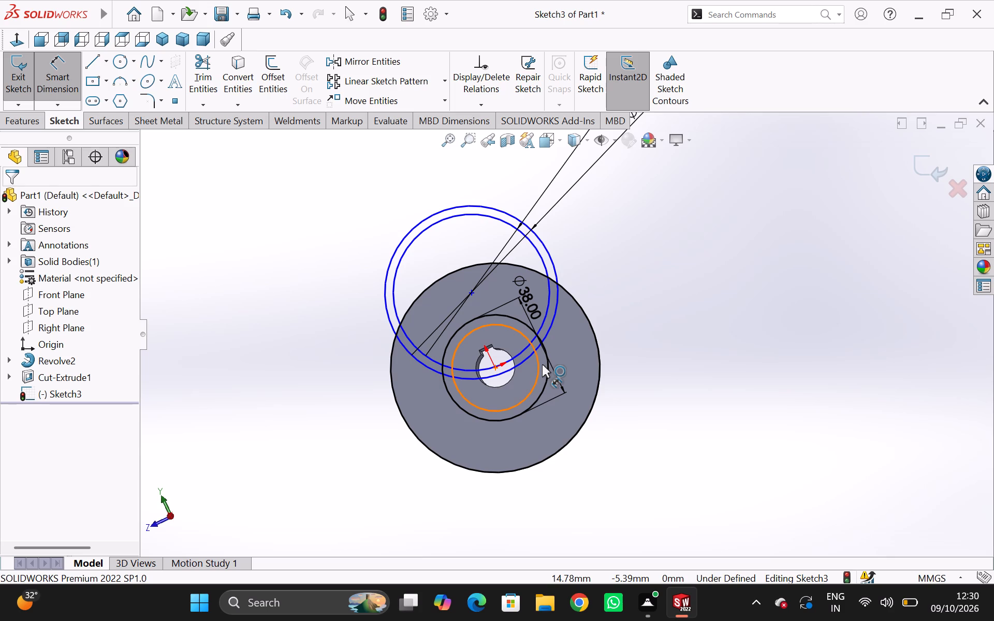
pyautogui.click(639, 332)
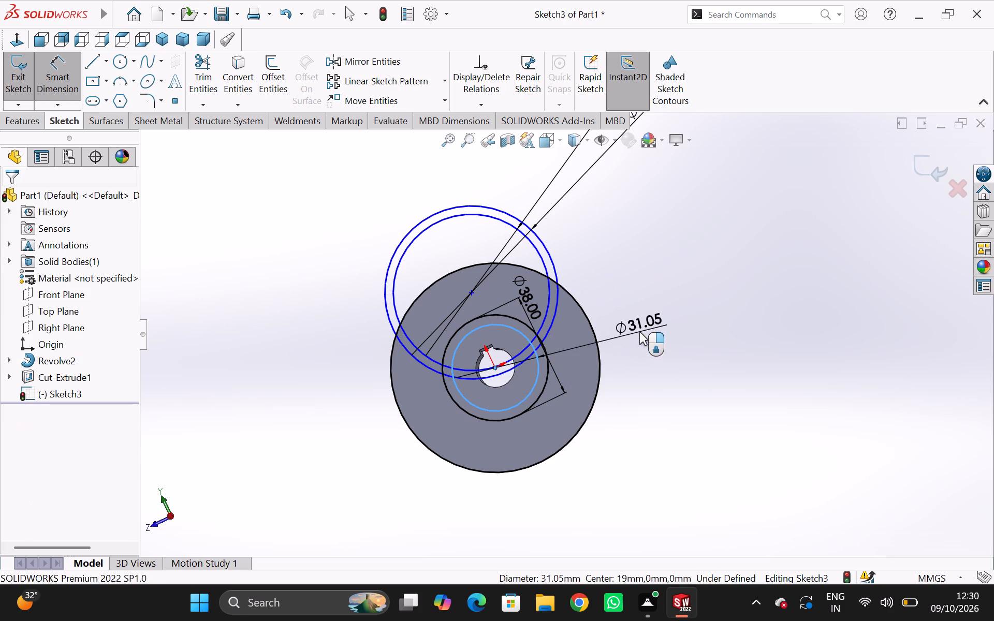
pyautogui.write('25')
pyautogui.press('Return')
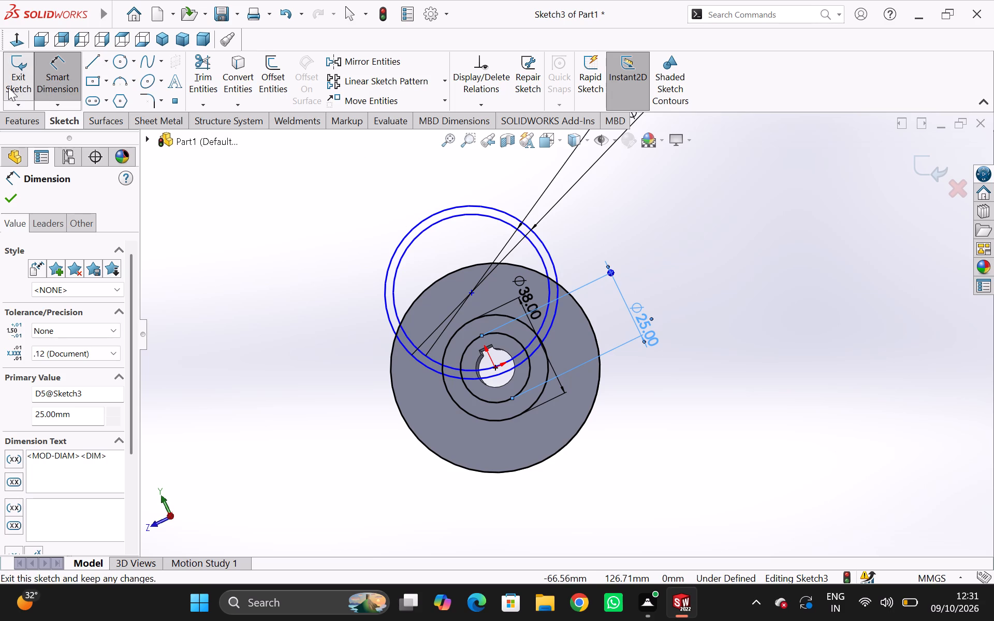
# Trim the 25 mm circle and the off-center arcs inside it, leaving only short end segments between the two off-center arcs.
pyautogui.click(196, 73)
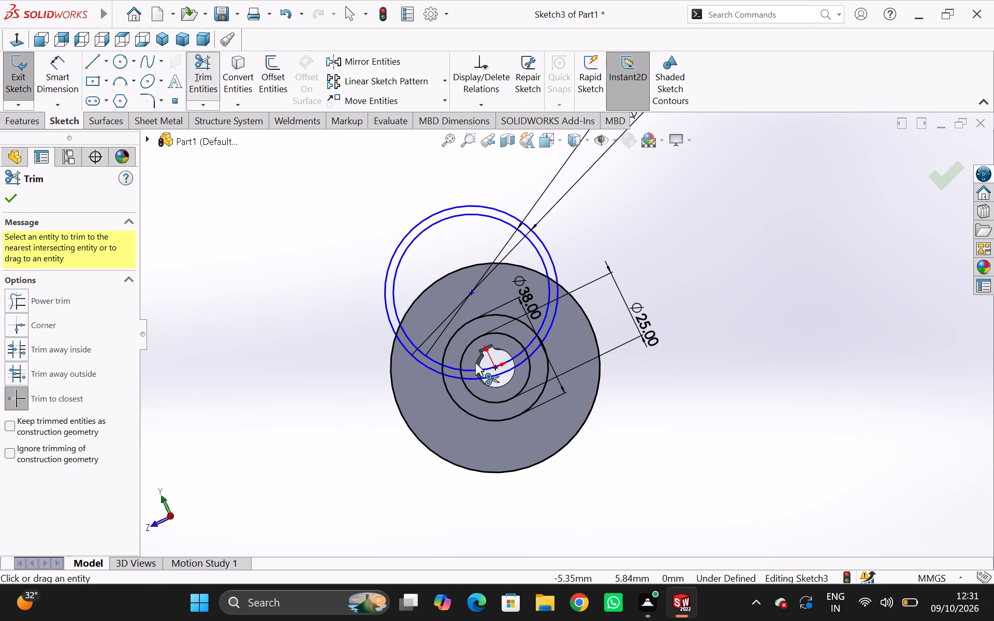
pyautogui.click(474, 395)
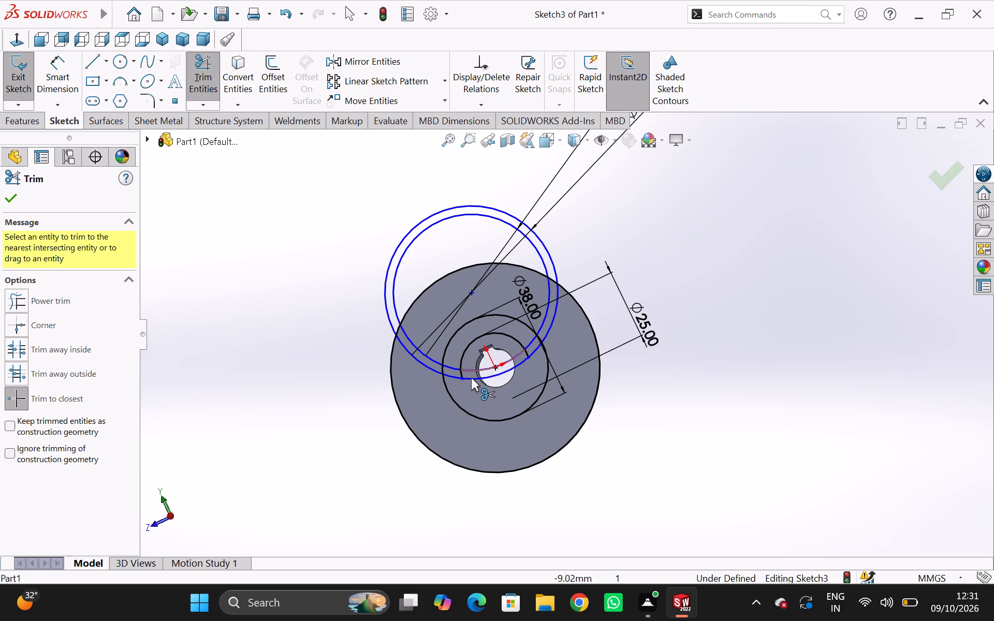
pyautogui.click(471, 379)
pyautogui.moveTo(471, 360); pyautogui.dragTo(465, 388)
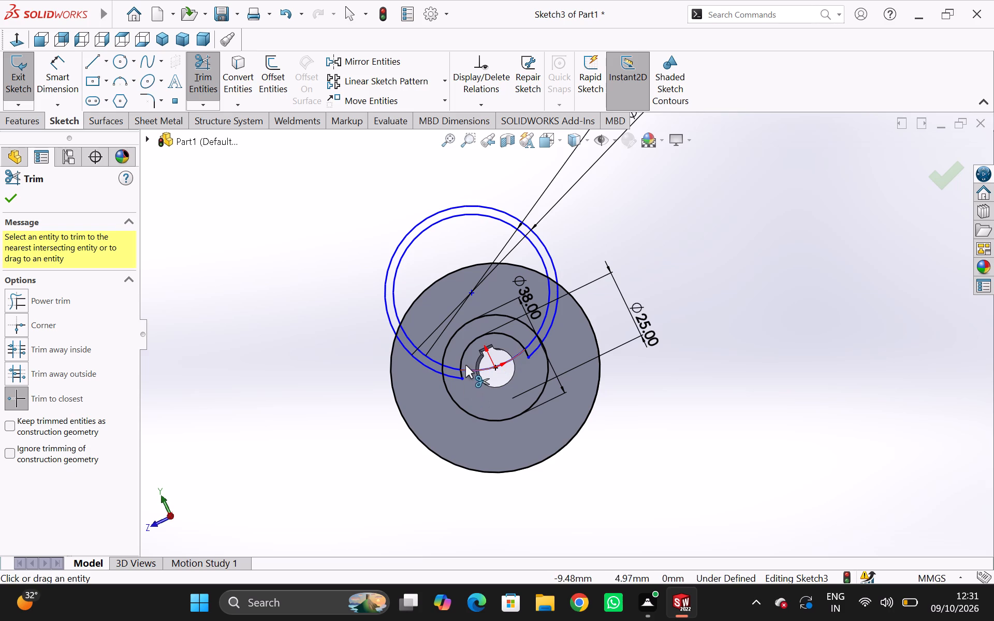
pyautogui.click(465, 365)
pyautogui.click(464, 369)
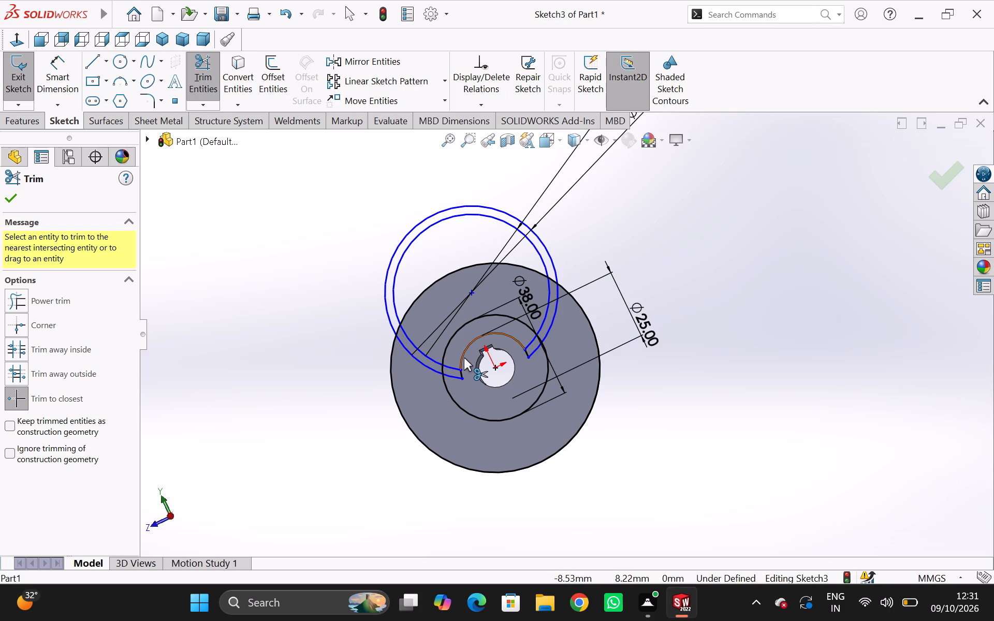
pyautogui.click(464, 358)
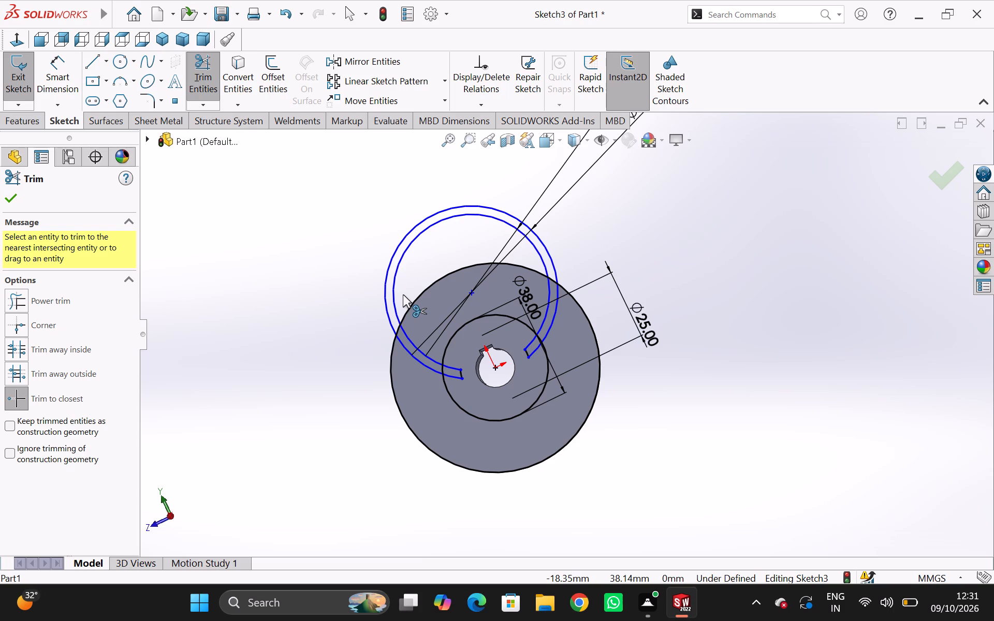
# Trim the portions of both off-center circles that extend beyond the disc's outer edge.
pyautogui.moveTo(403, 294); pyautogui.dragTo(333, 318)
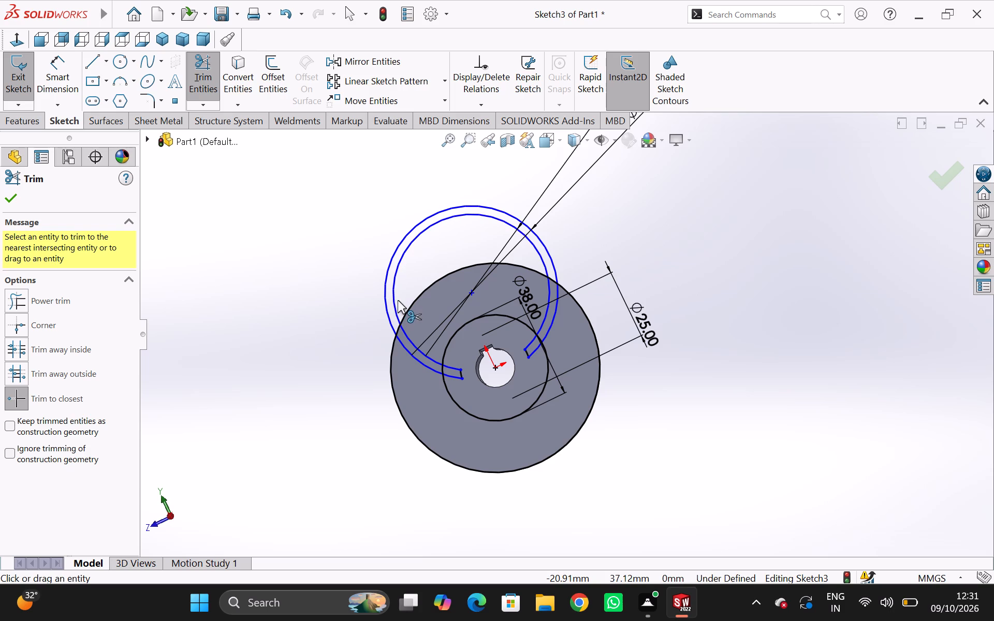
pyautogui.click(392, 300)
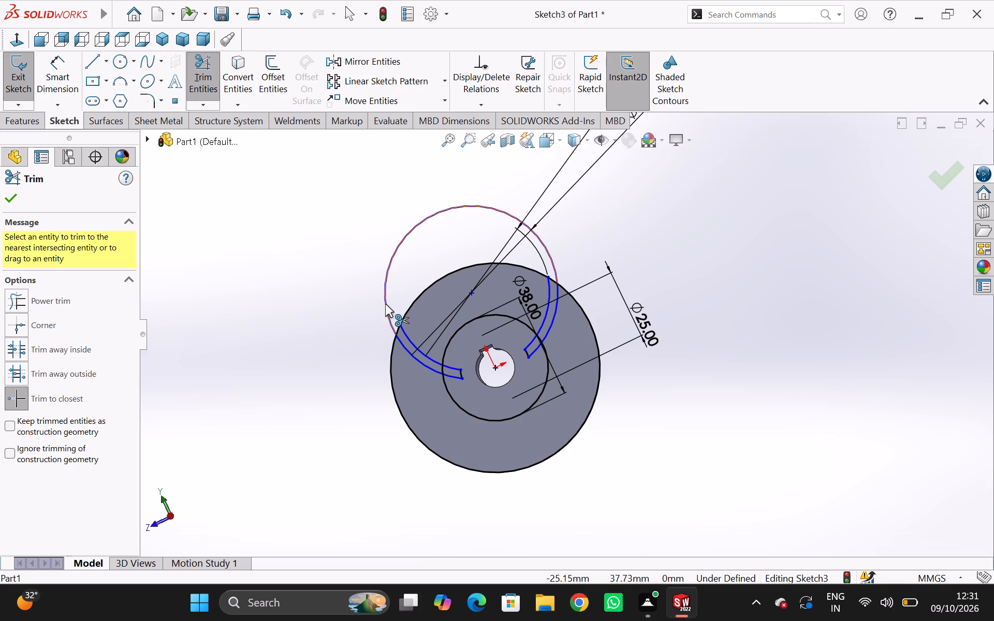
pyautogui.click(385, 304)
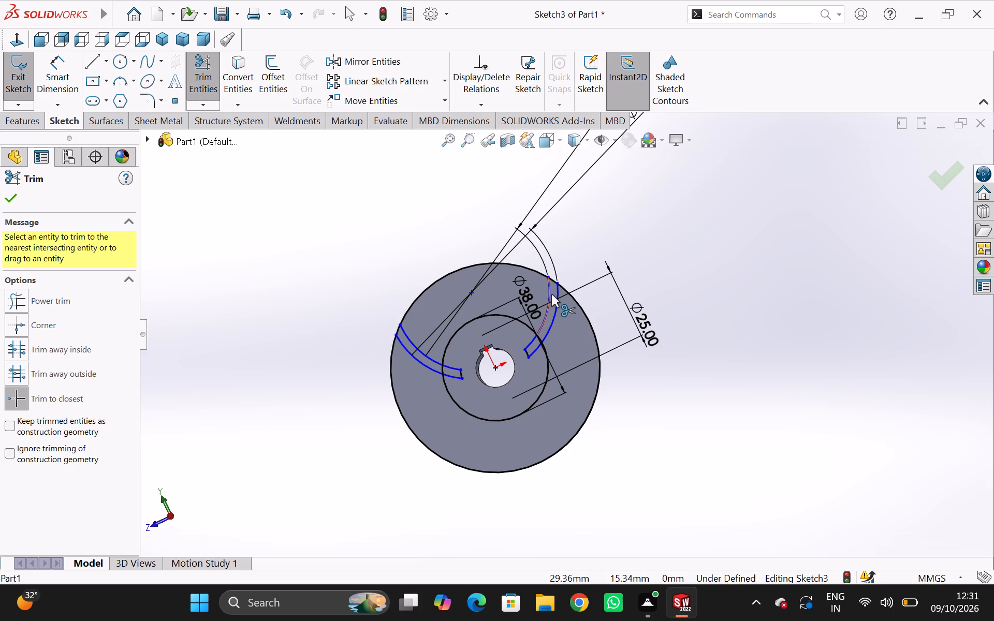
# Trim away the curved band beside the diameter dimensions, including its inner end segment, leaving a single blade outline.
pyautogui.click(552, 294)
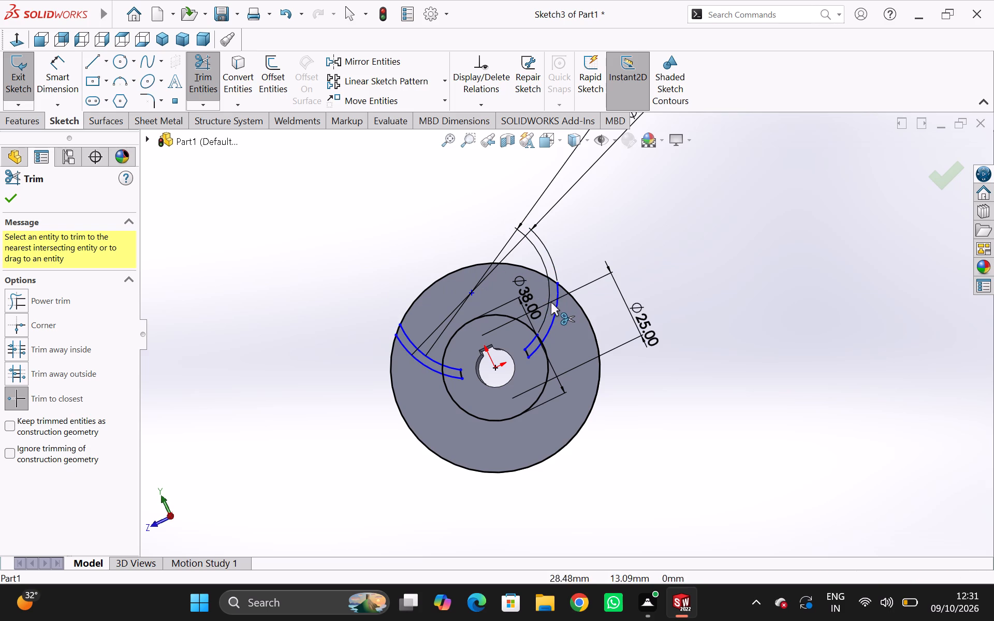
pyautogui.click(558, 310)
pyautogui.click(532, 335)
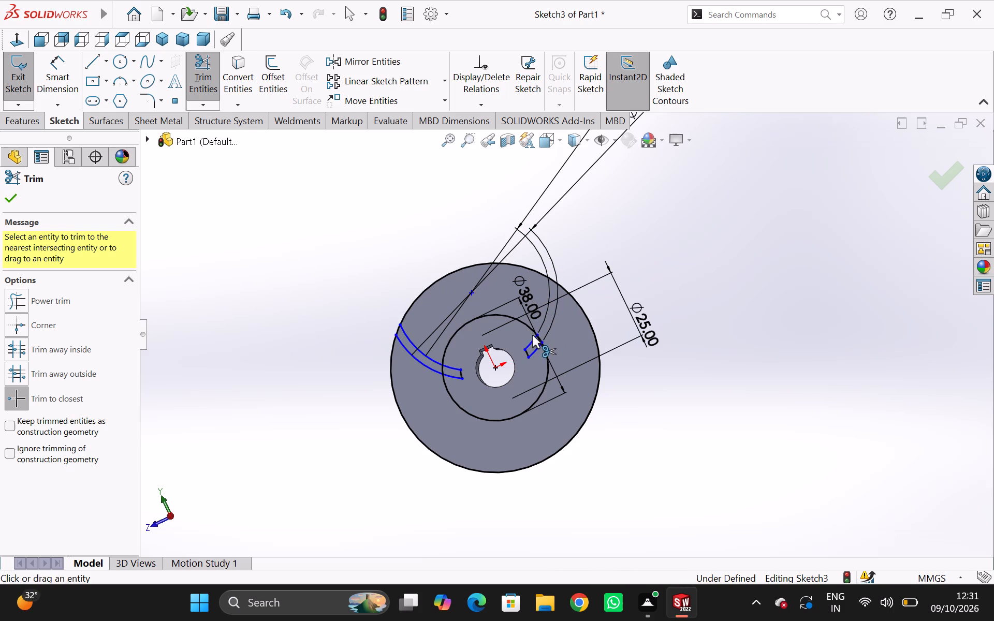
pyautogui.click(533, 348)
pyautogui.click(536, 351)
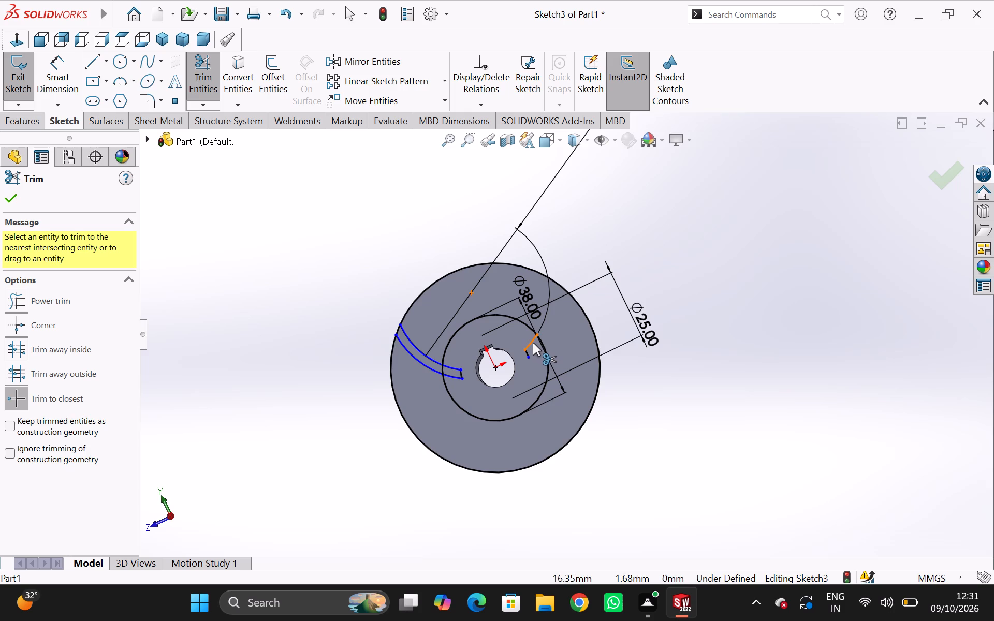
pyautogui.click(533, 343)
pyautogui.click(524, 351)
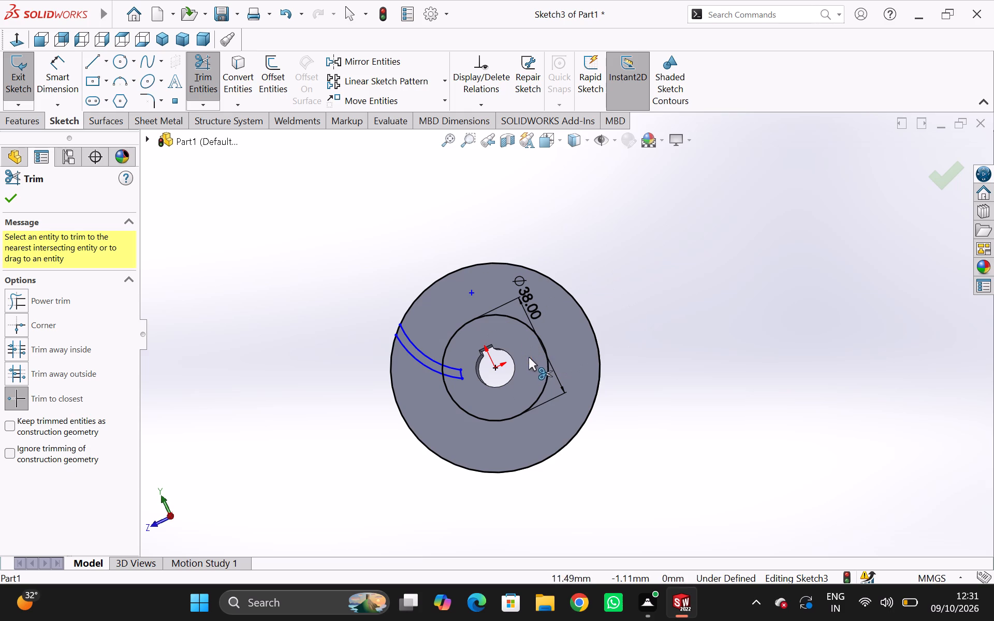
# Trim the 38 mm circle outside the remaining blade outline.
pyautogui.click(542, 346)
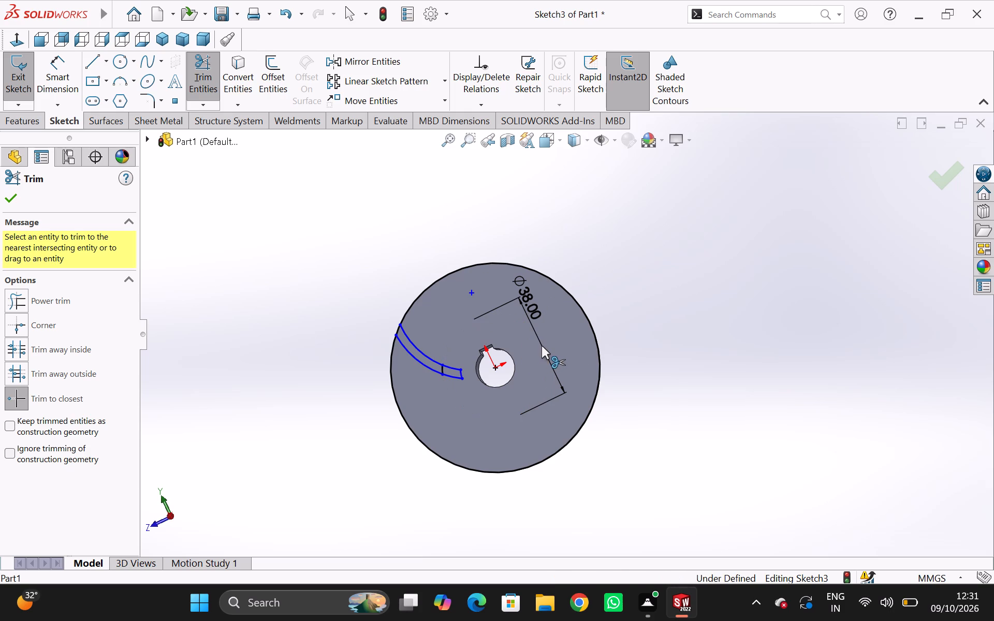
pyautogui.click(441, 400)
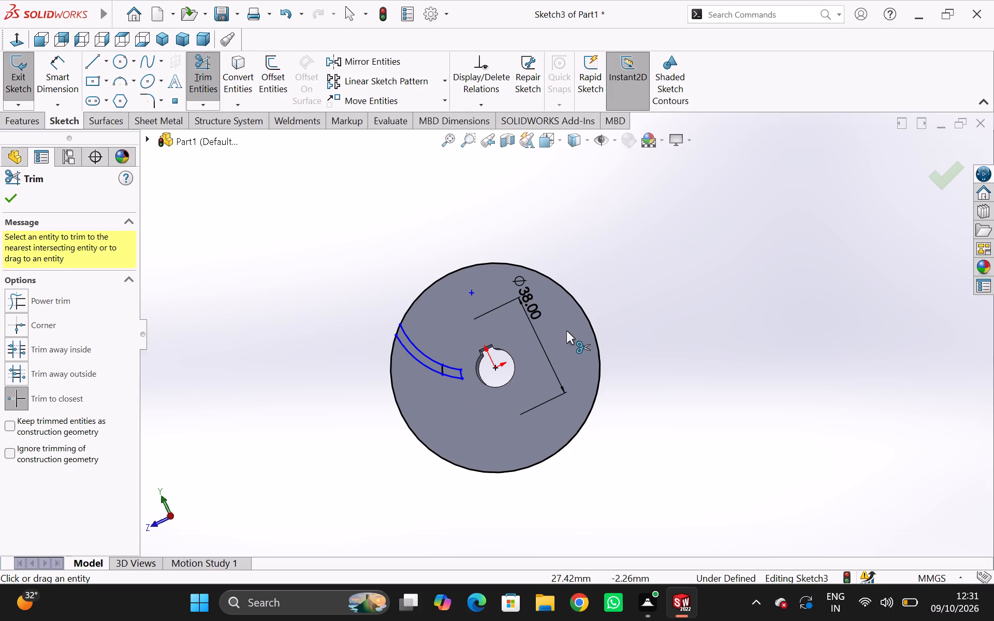
# Circular-pattern the blade's two long arcs and inner end arc about the origin with 6 equally spaced instances over 360 degrees.
pyautogui.scroll(-1, 537, 369)
pyautogui.scroll(1, 537, 369)
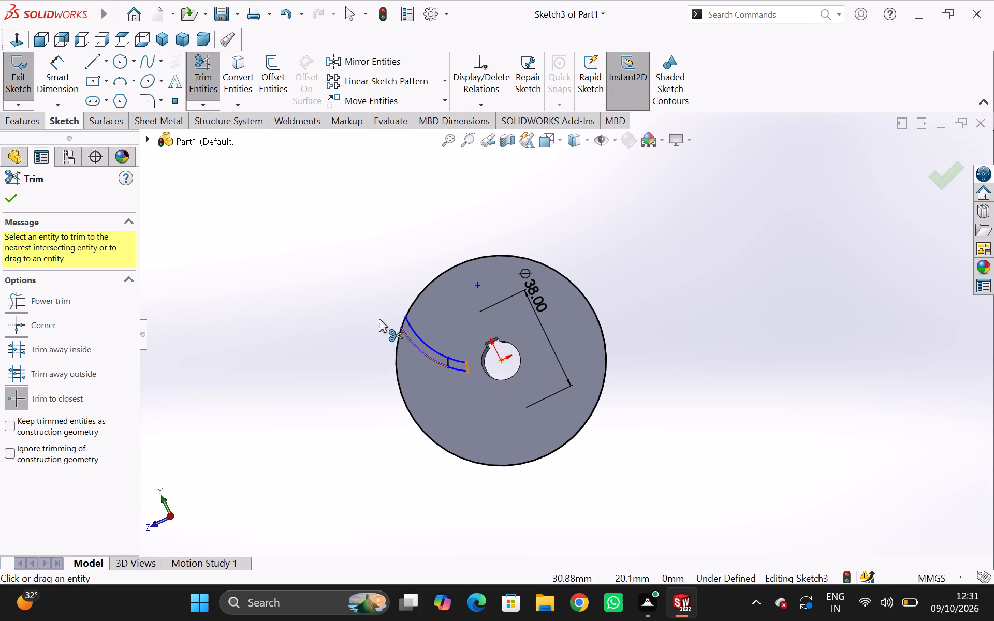
pyautogui.click(443, 81)
pyautogui.click(410, 117)
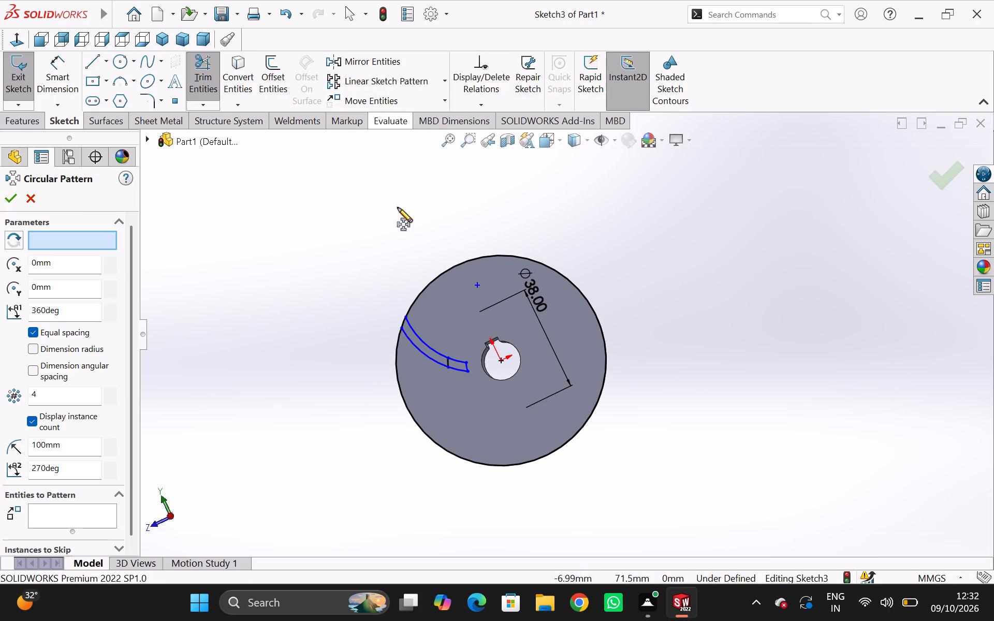
pyautogui.click(423, 343)
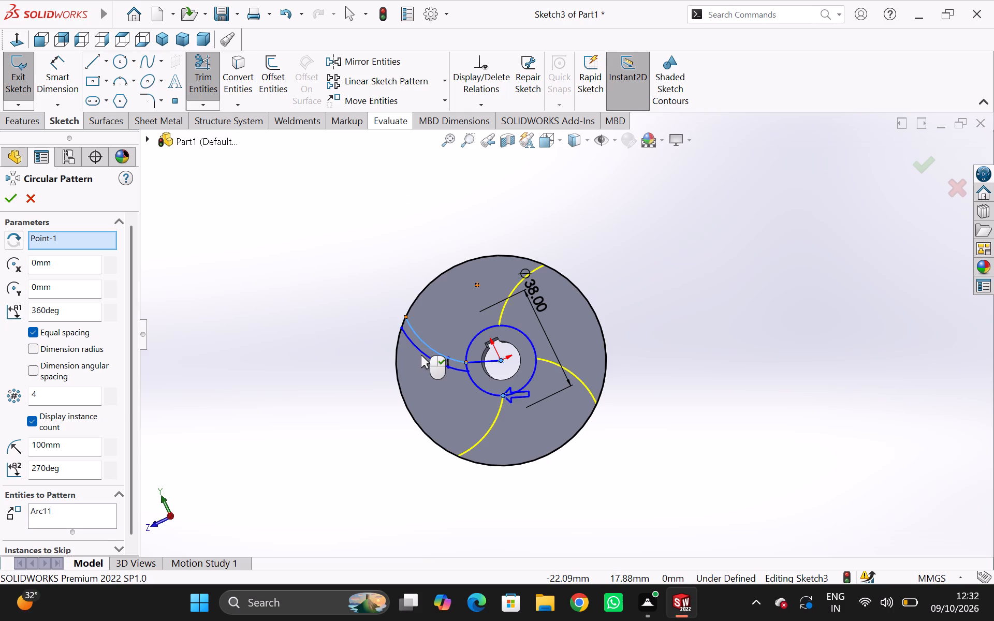
pyautogui.click(422, 352)
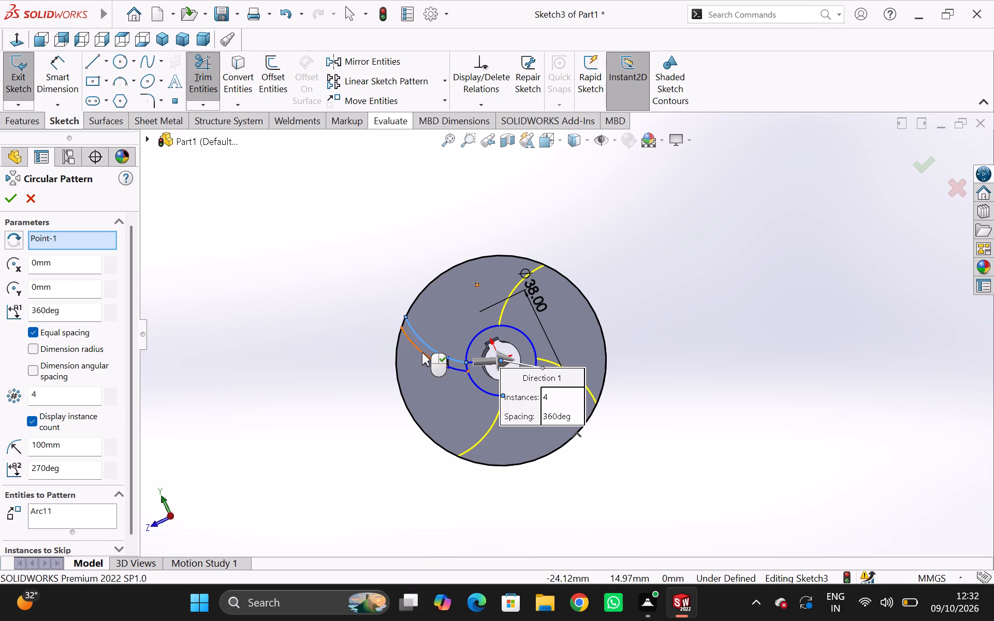
pyautogui.click(467, 366)
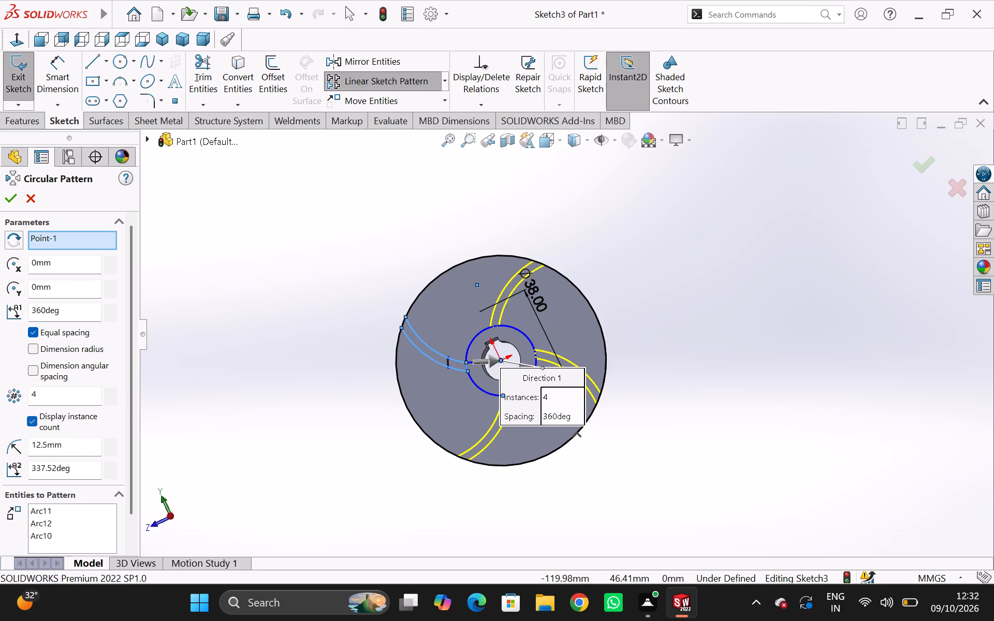
pyautogui.moveTo(55, 397); pyautogui.dragTo(0, 397)
pyautogui.press('6')
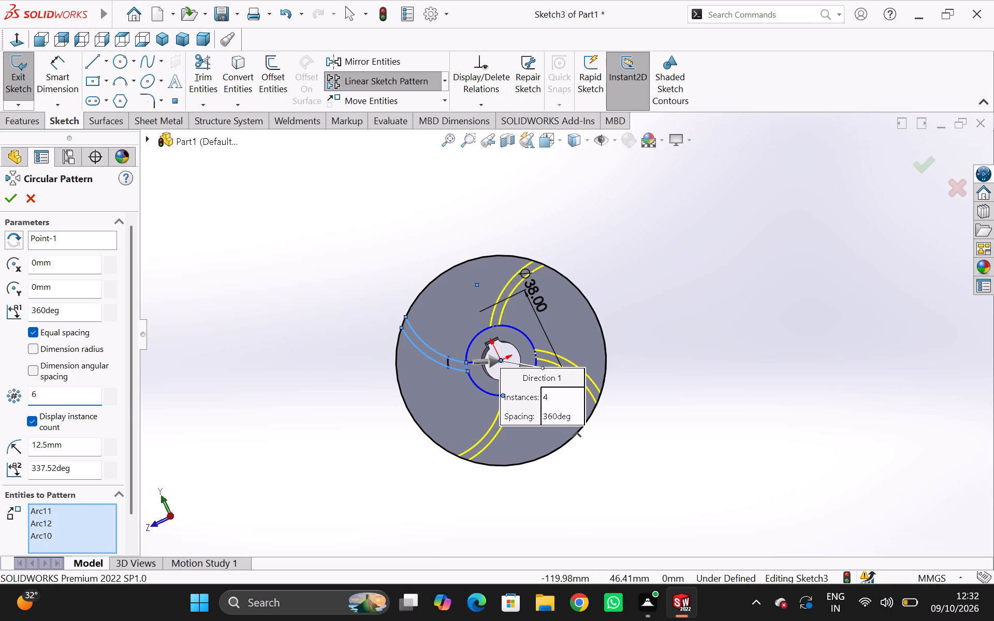
pyautogui.press('Return')
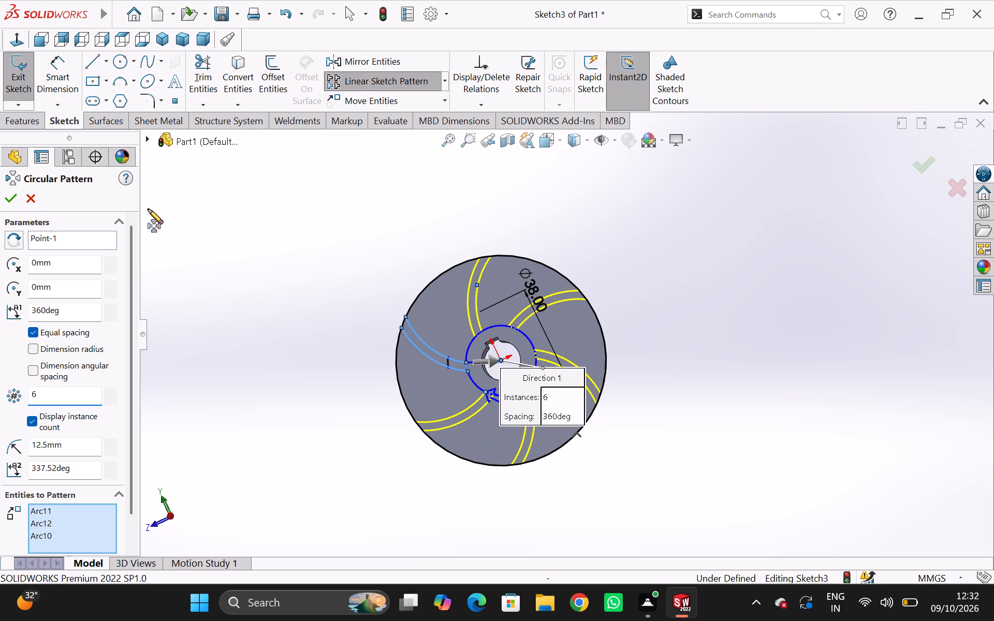
pyautogui.click(9, 204)
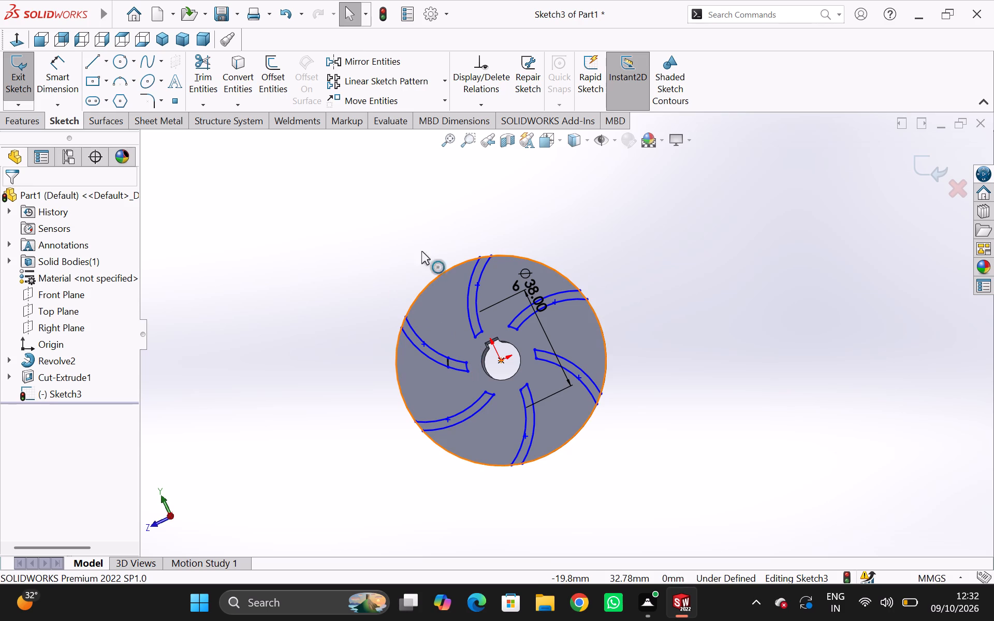
# Circular-pattern the remaining 38 mm circle segment inside the blade about the origin with 6 equally spaced instances over 360 degrees.
pyautogui.click(375, 79)
pyautogui.click(443, 80)
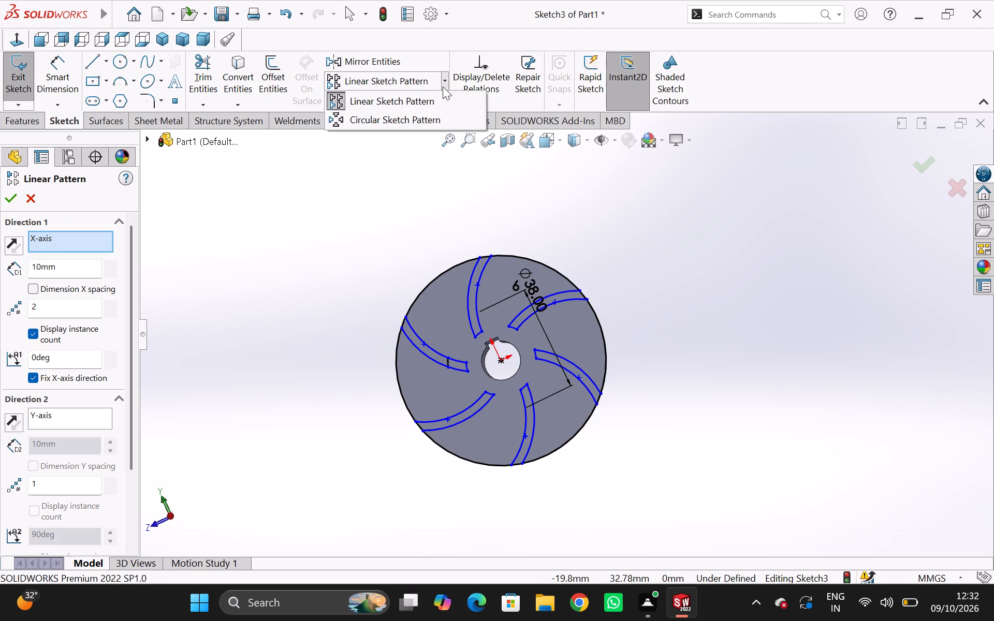
pyautogui.click(425, 119)
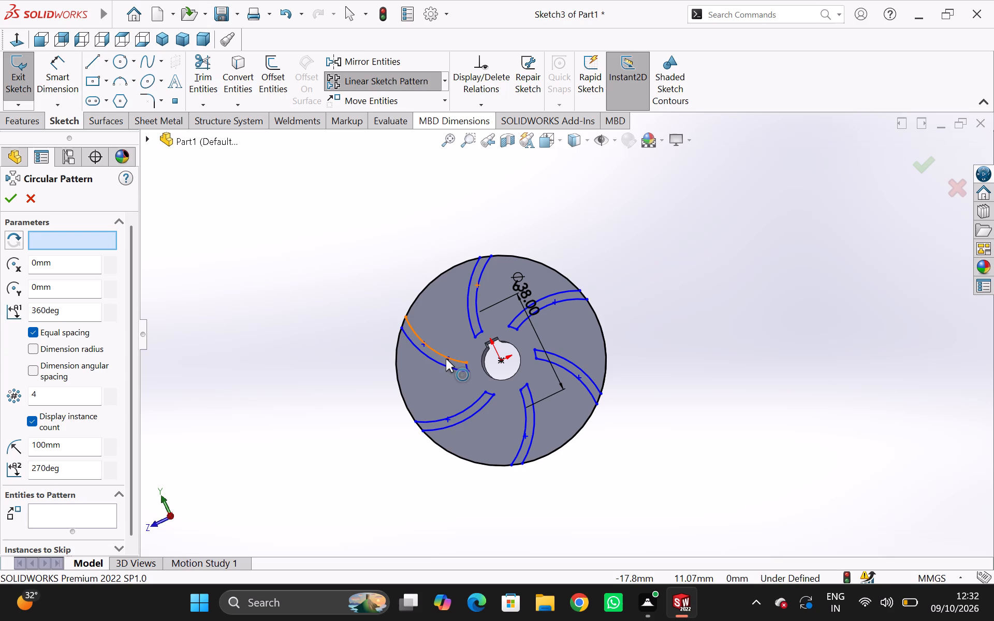
pyautogui.click(445, 360)
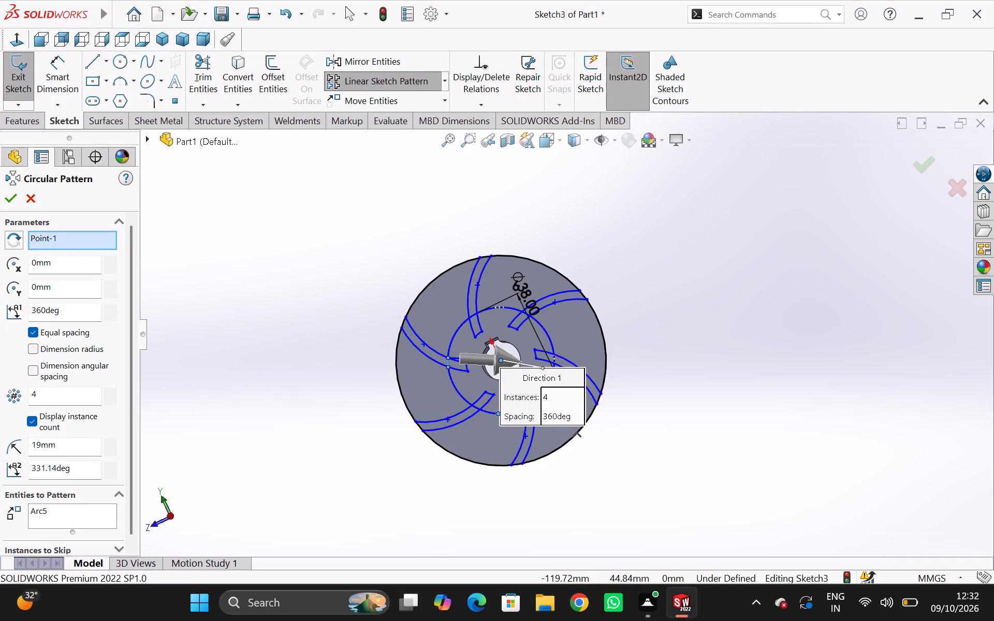
pyautogui.moveTo(53, 395); pyautogui.dragTo(0, 401)
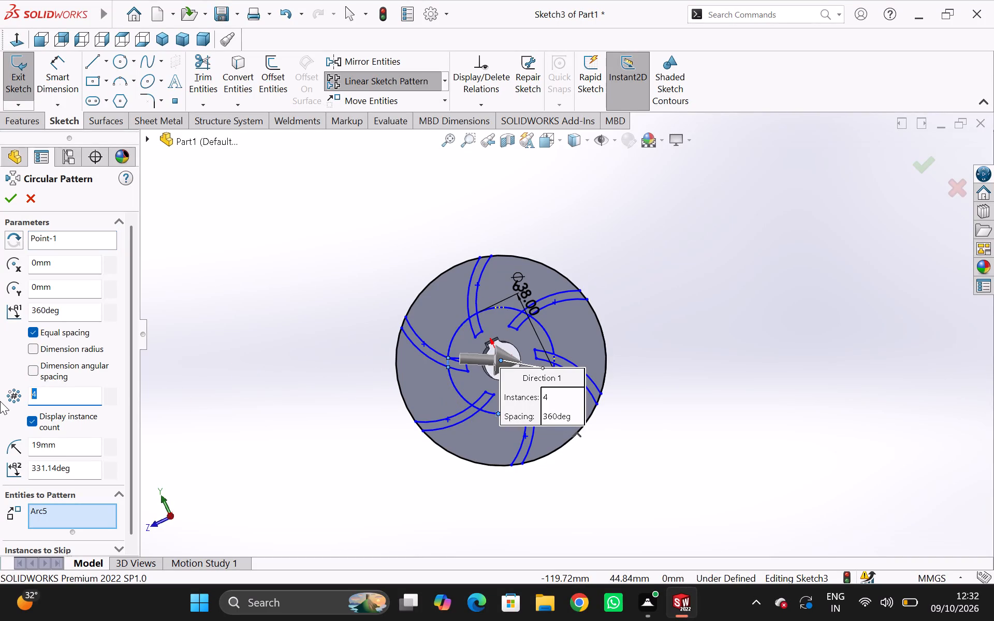
pyautogui.press('6')
pyautogui.press('Return')
pyautogui.click(9, 205)
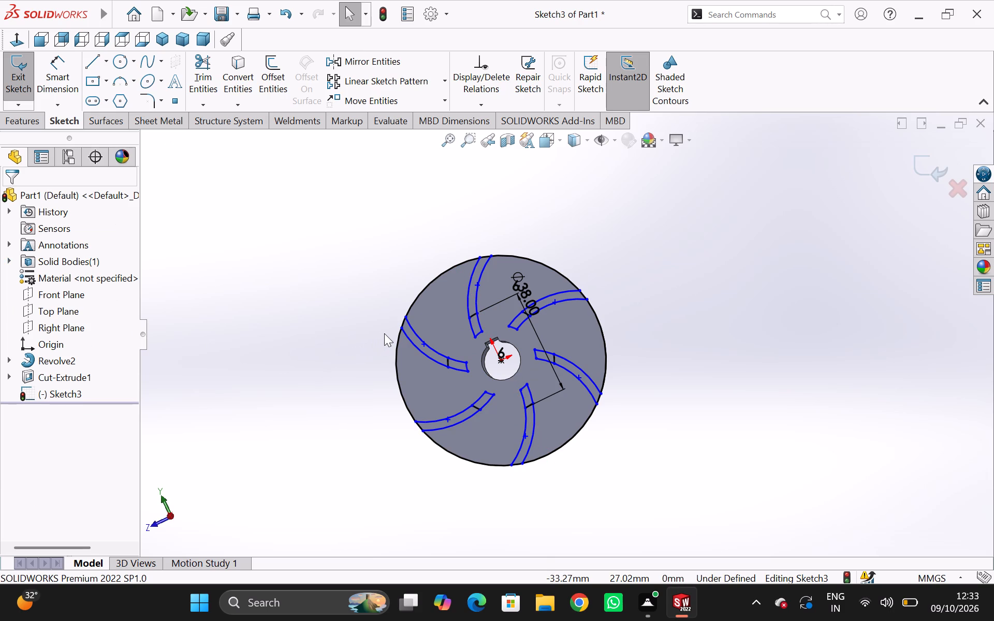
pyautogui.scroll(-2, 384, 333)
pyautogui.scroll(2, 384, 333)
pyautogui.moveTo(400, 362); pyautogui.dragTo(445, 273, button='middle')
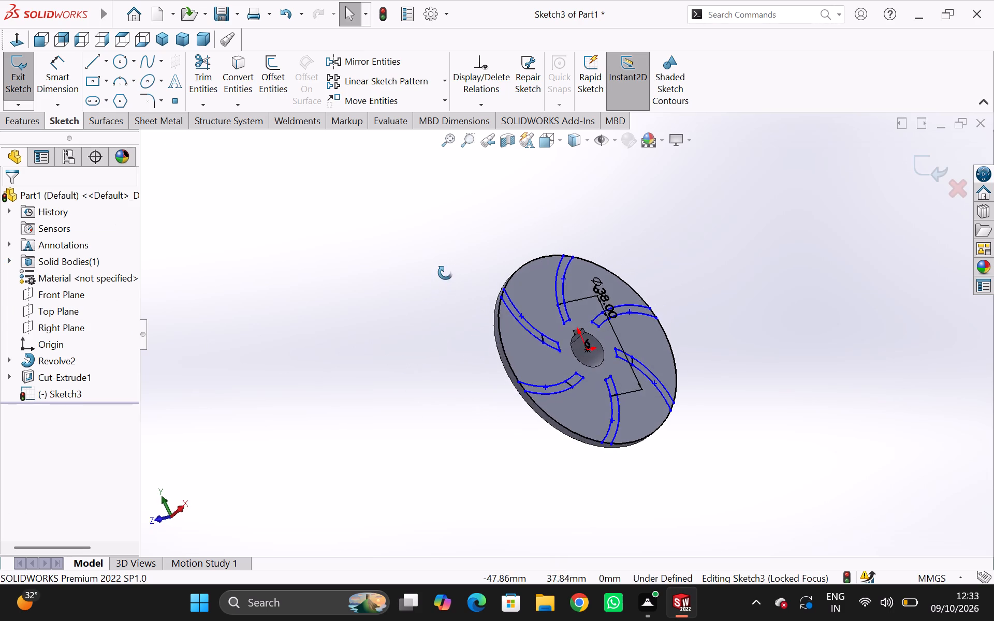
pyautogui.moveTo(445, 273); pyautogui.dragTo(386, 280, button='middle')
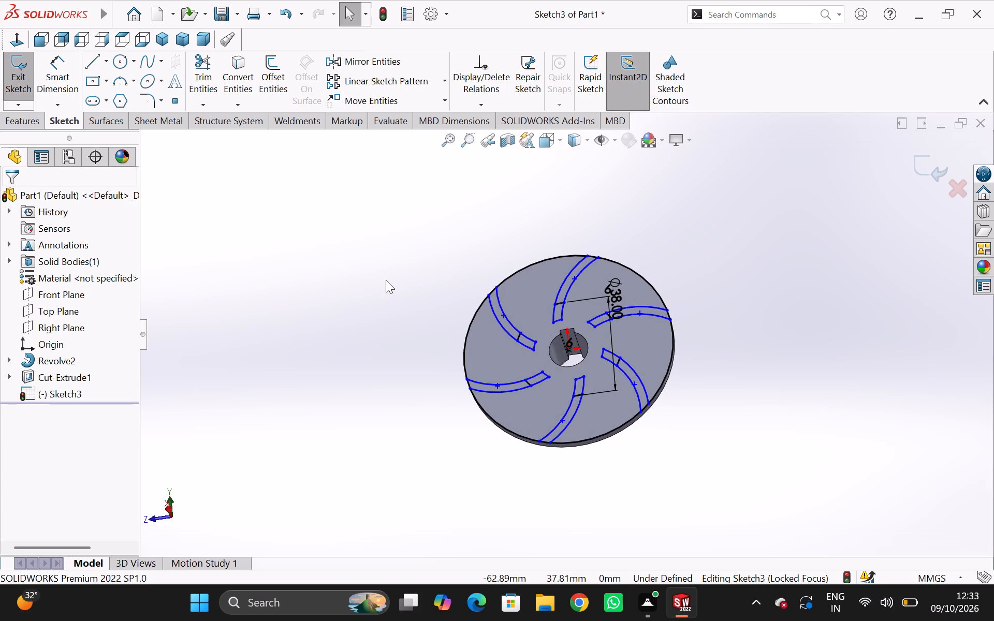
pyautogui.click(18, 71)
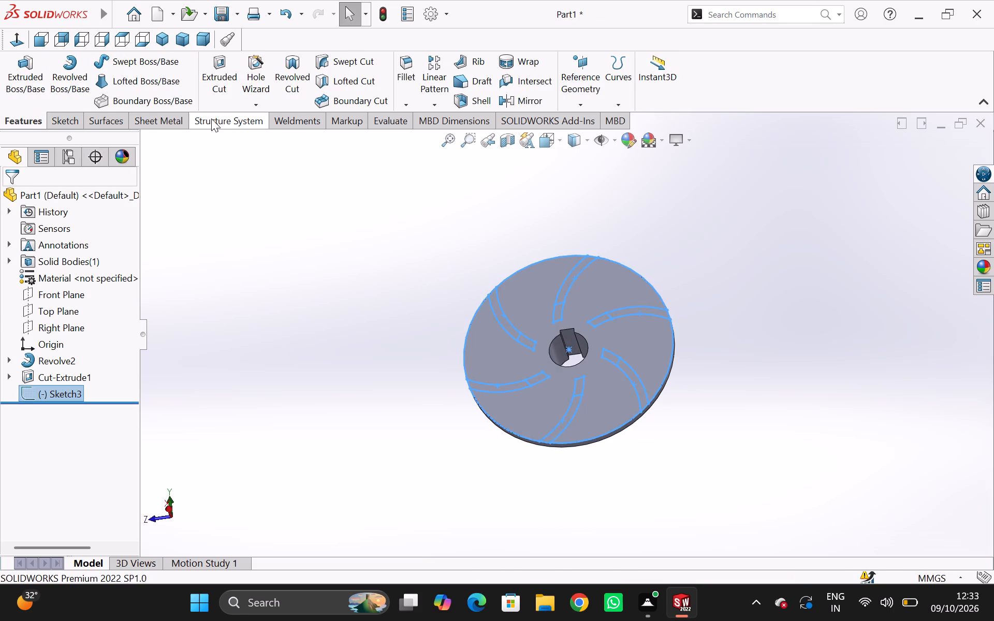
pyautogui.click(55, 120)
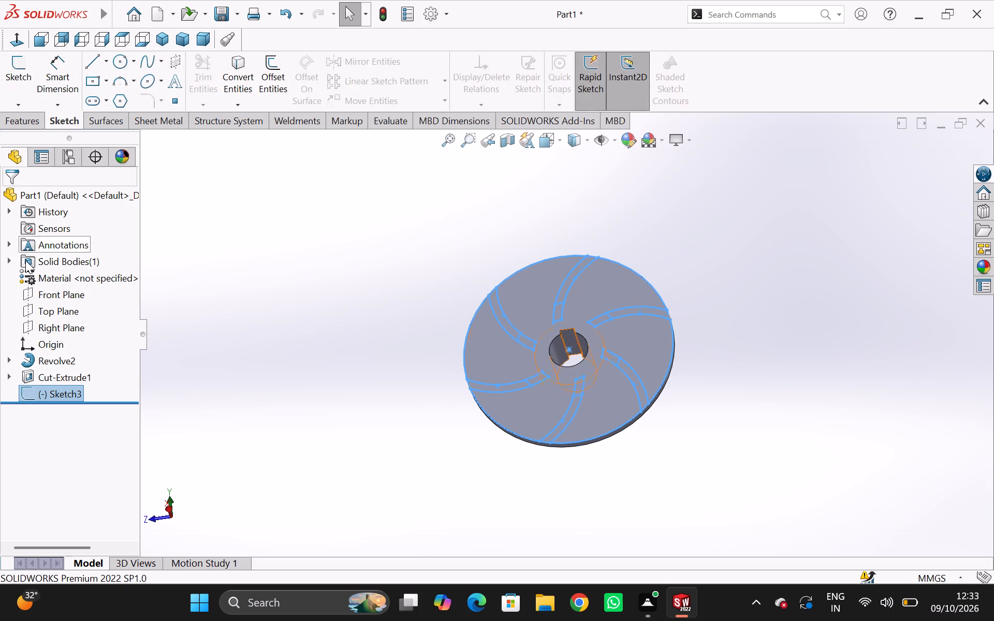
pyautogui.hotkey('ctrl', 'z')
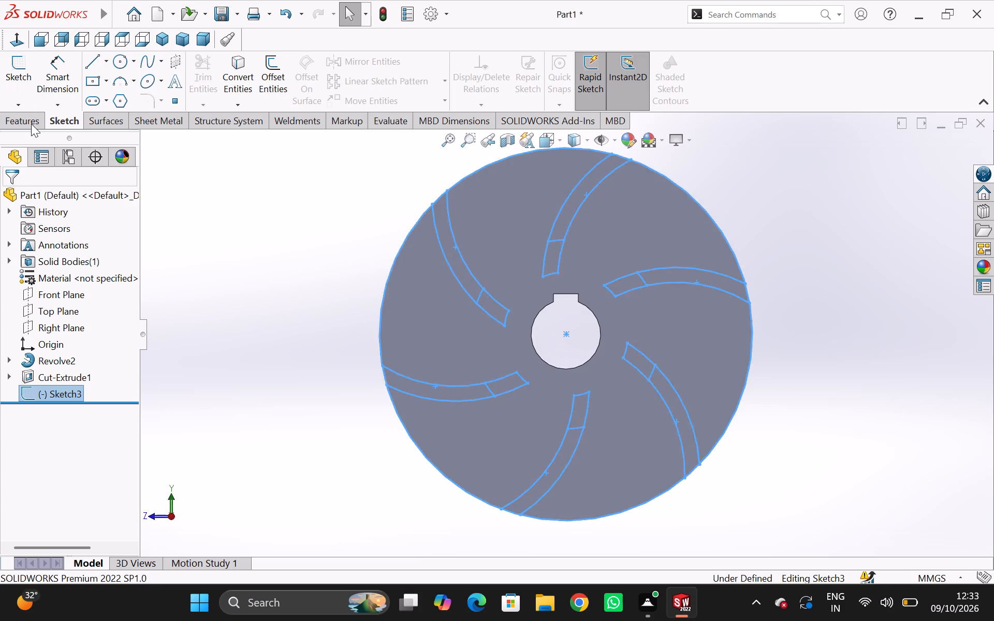
# Trim the sketched outer circle between the six blades, leaving only the short arcs that close the blade tips.
pyautogui.click(217, 70)
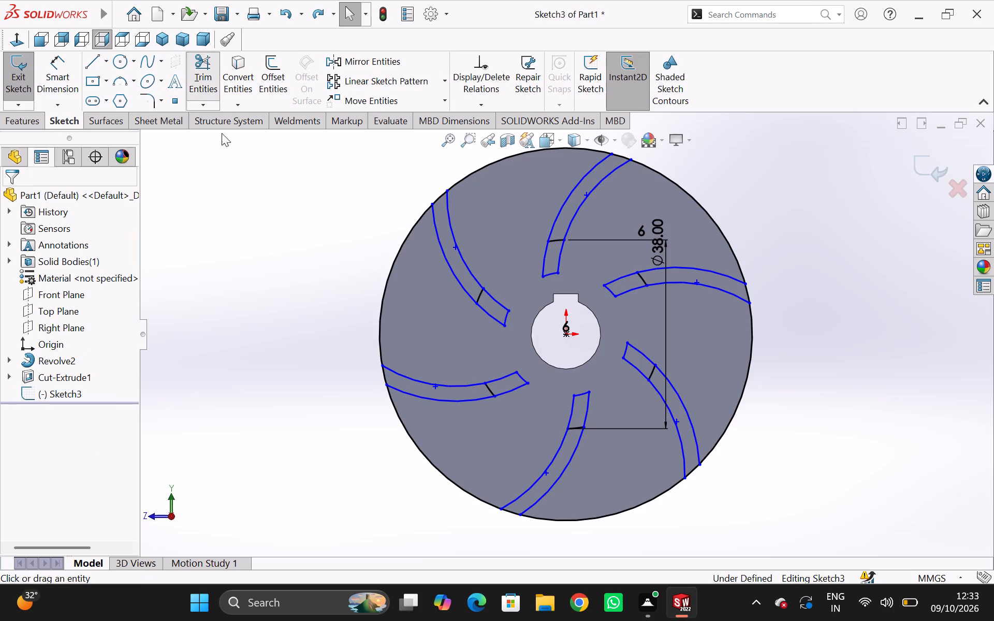
pyautogui.click(391, 266)
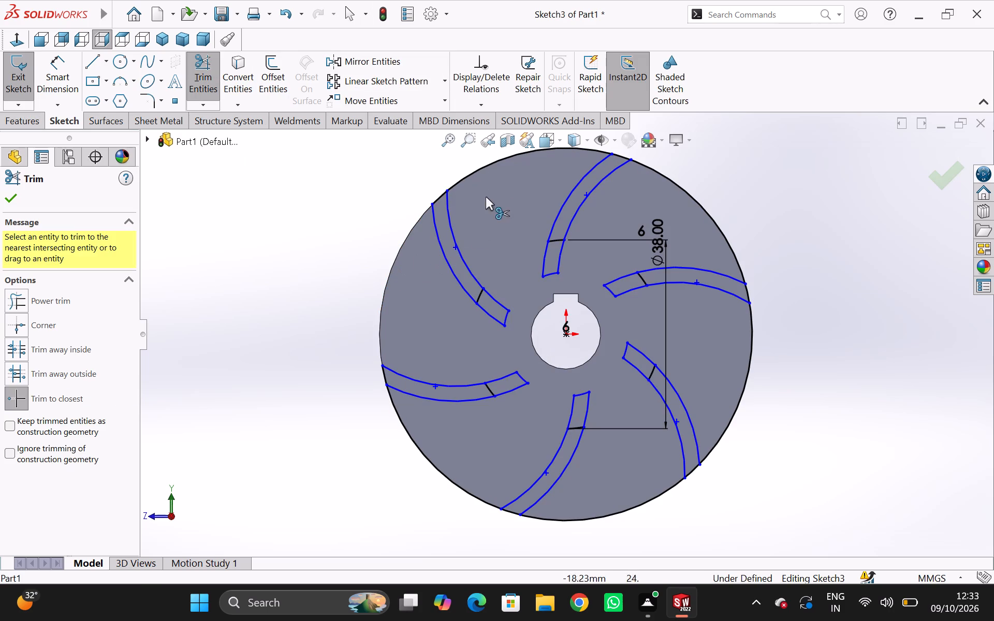
pyautogui.click(493, 161)
pyautogui.click(700, 205)
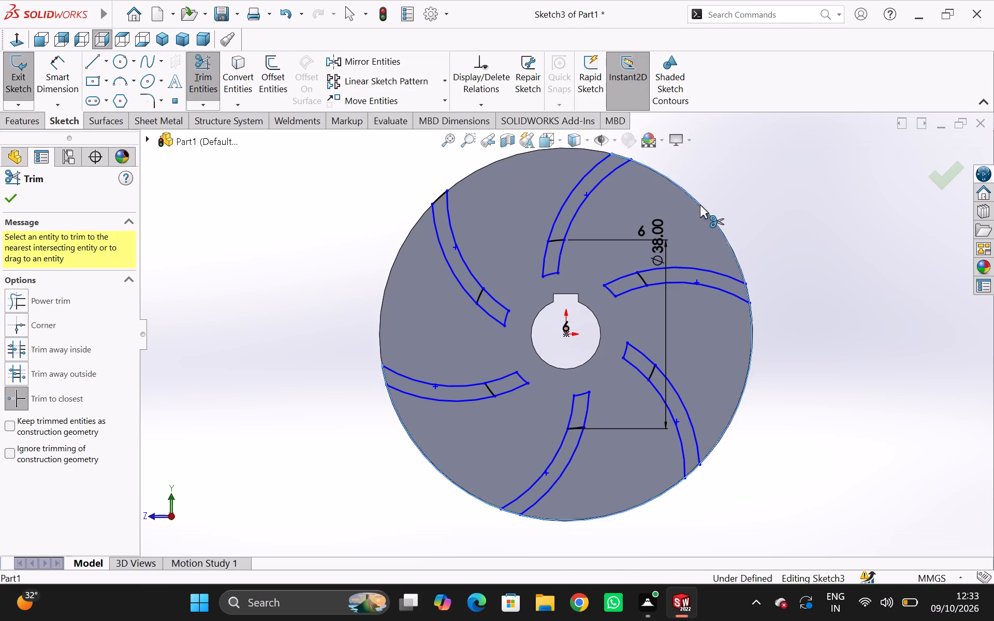
pyautogui.click(747, 364)
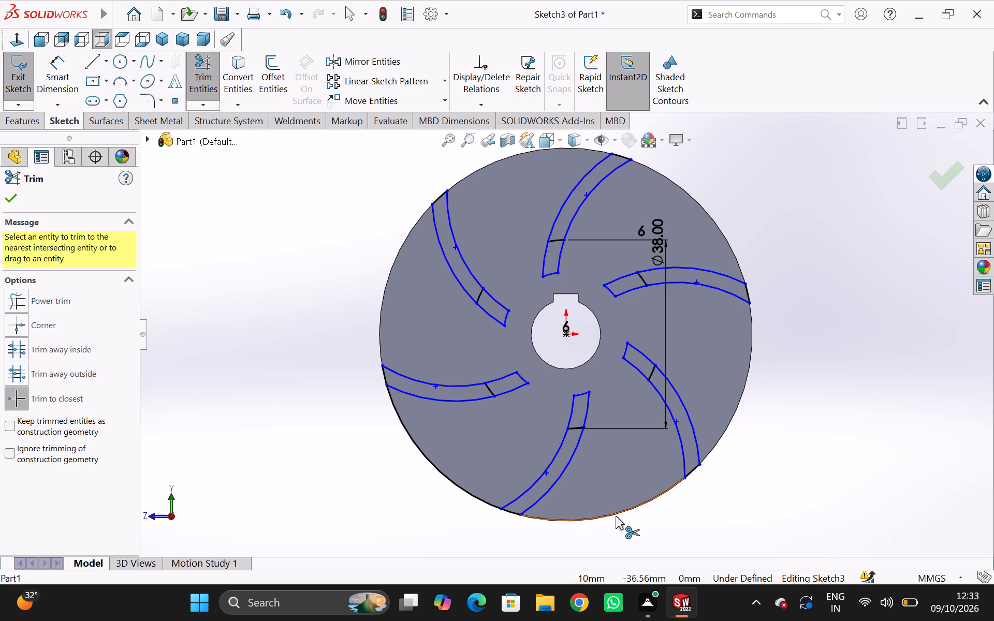
pyautogui.click(616, 516)
pyautogui.click(437, 474)
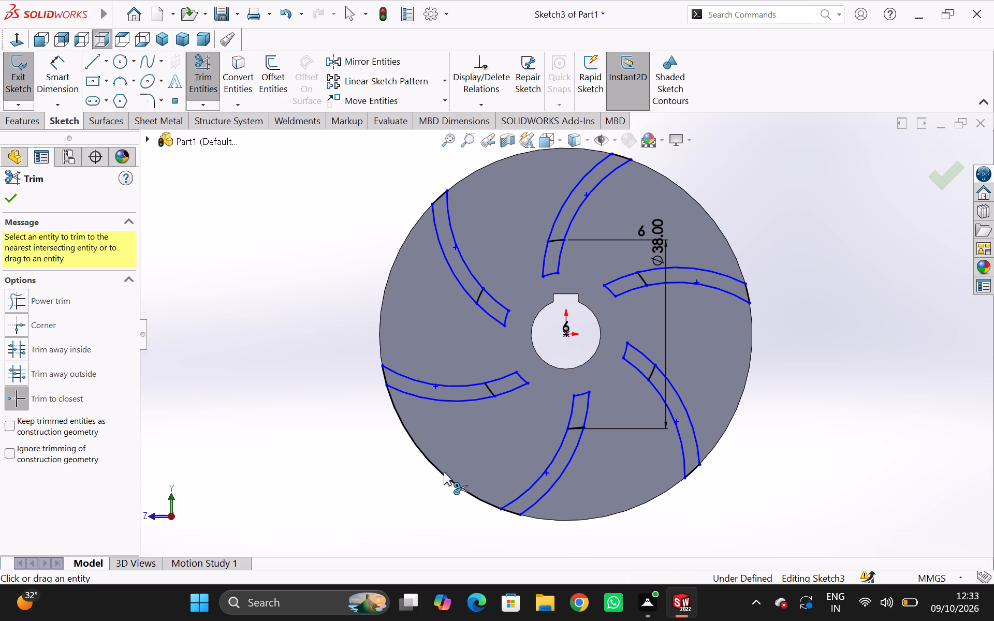
pyautogui.click(443, 470)
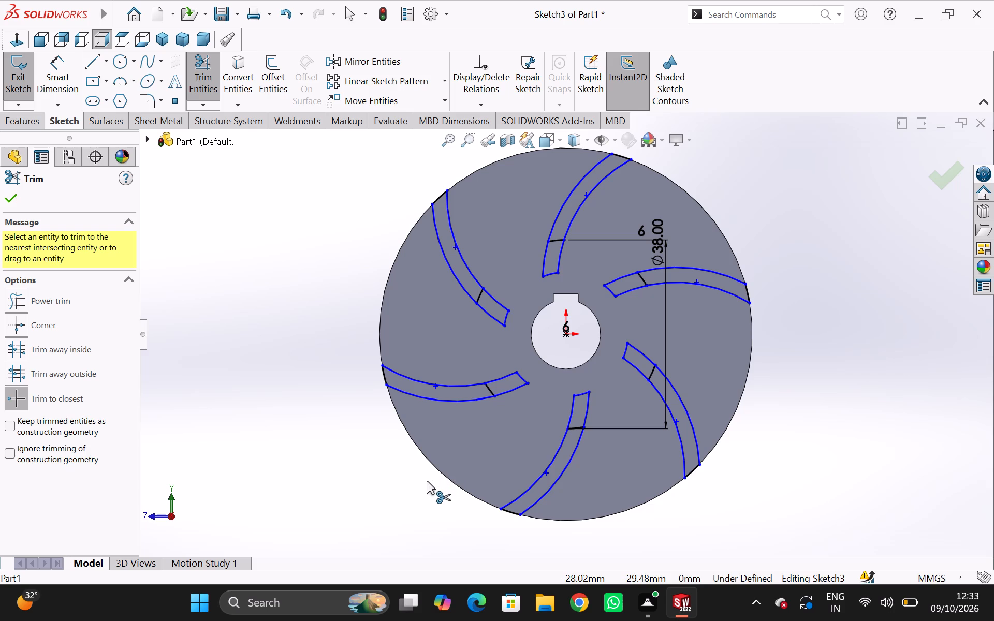
pyautogui.click(16, 202)
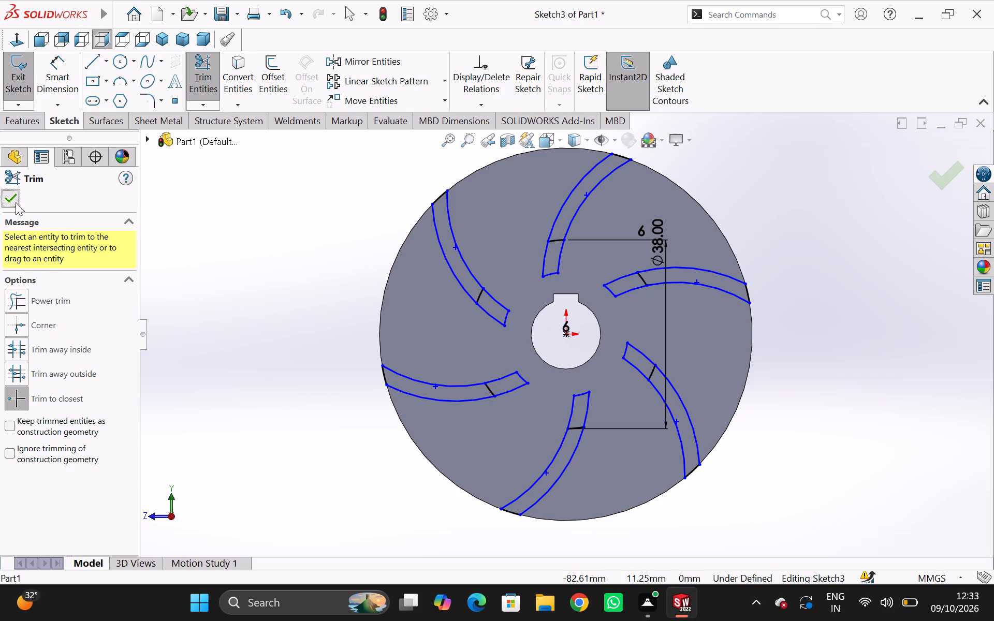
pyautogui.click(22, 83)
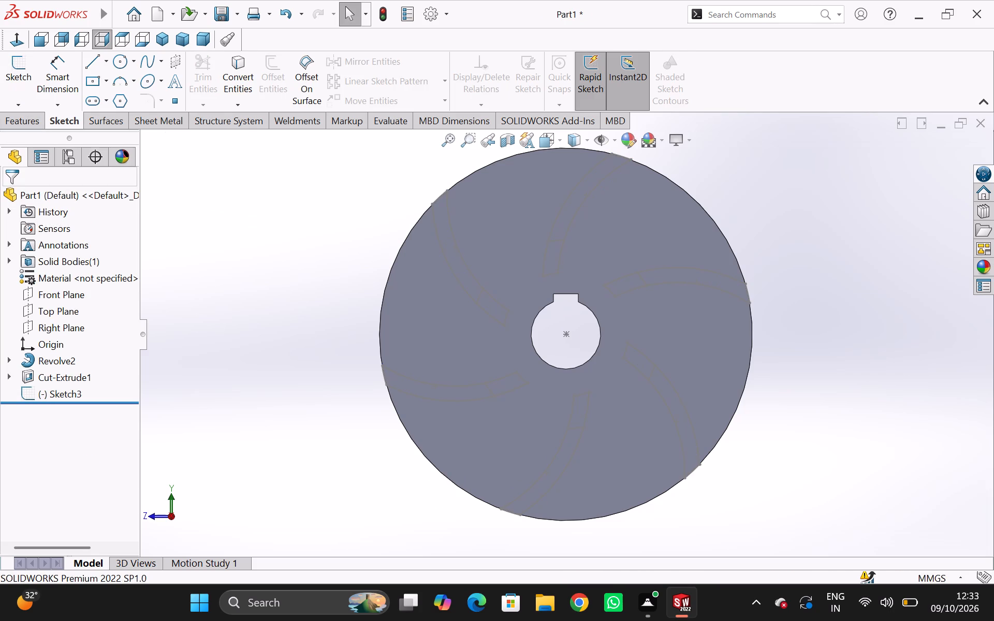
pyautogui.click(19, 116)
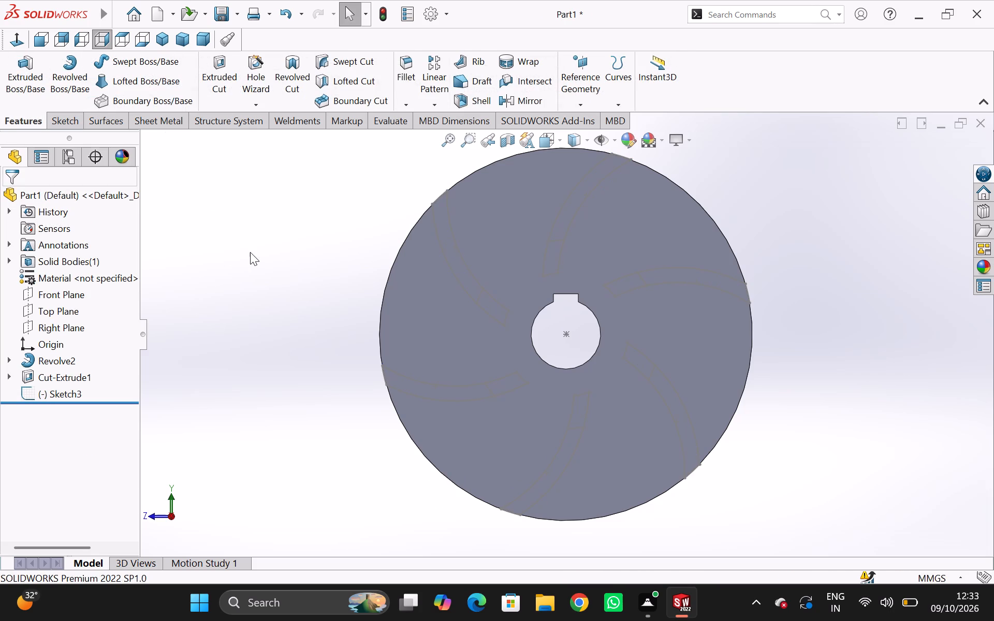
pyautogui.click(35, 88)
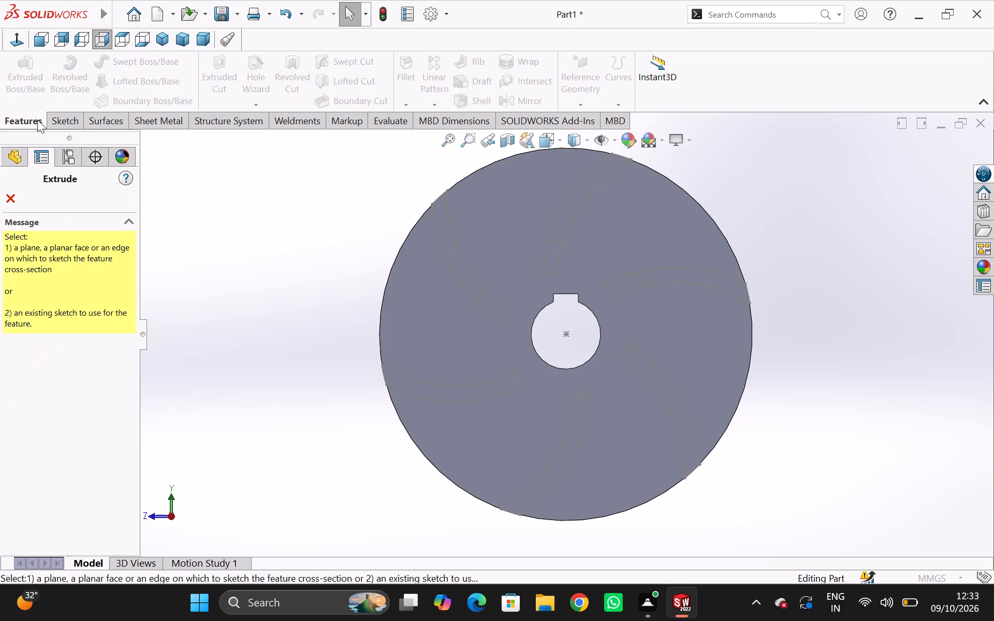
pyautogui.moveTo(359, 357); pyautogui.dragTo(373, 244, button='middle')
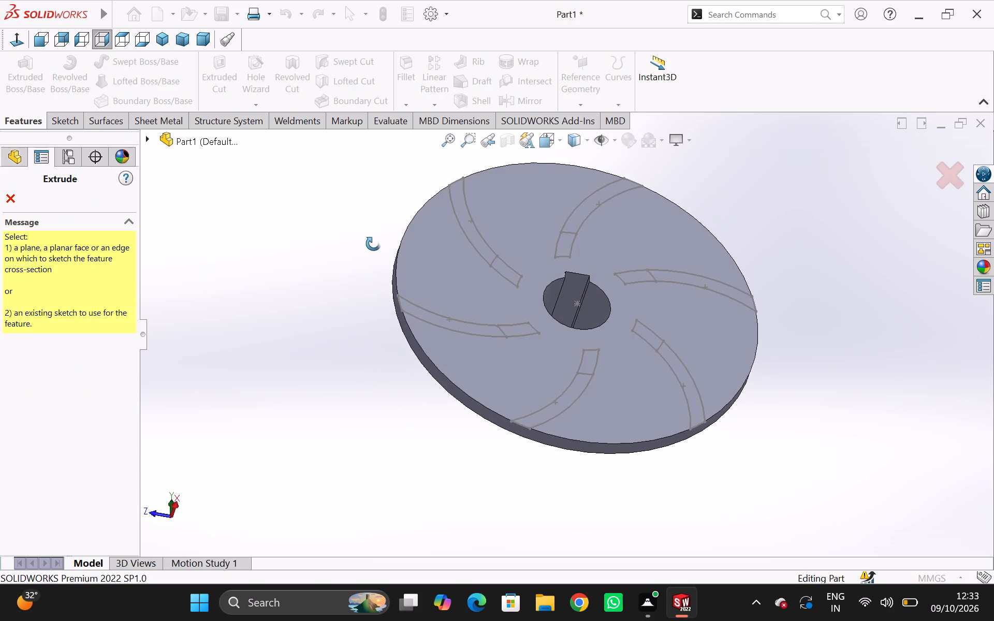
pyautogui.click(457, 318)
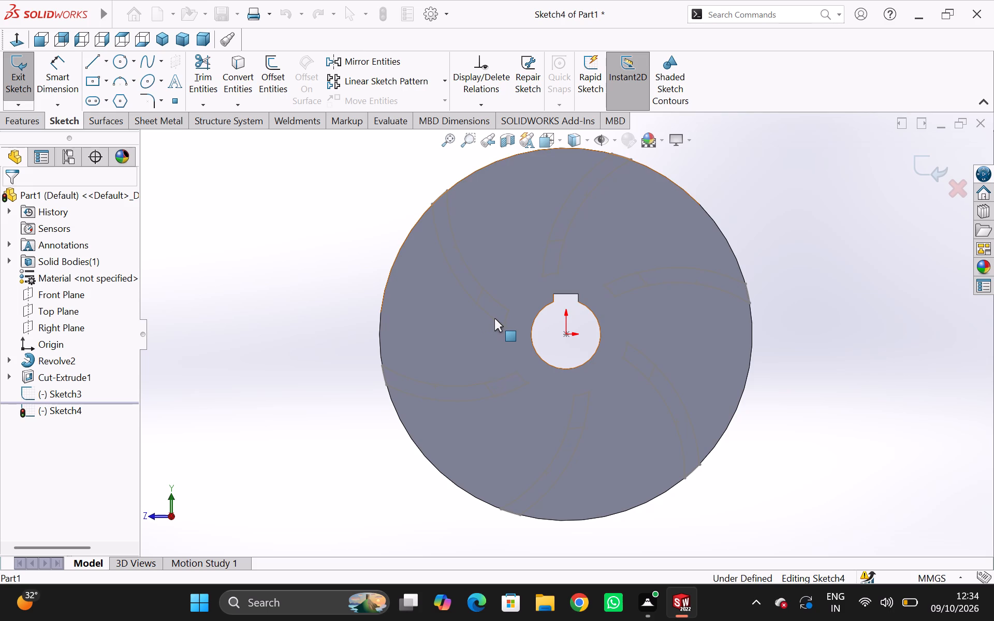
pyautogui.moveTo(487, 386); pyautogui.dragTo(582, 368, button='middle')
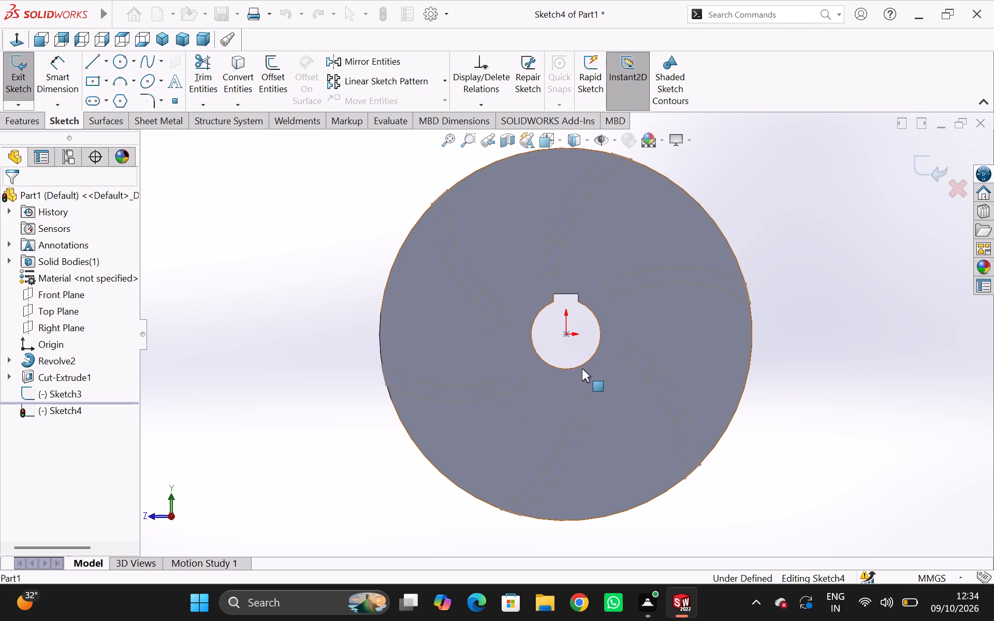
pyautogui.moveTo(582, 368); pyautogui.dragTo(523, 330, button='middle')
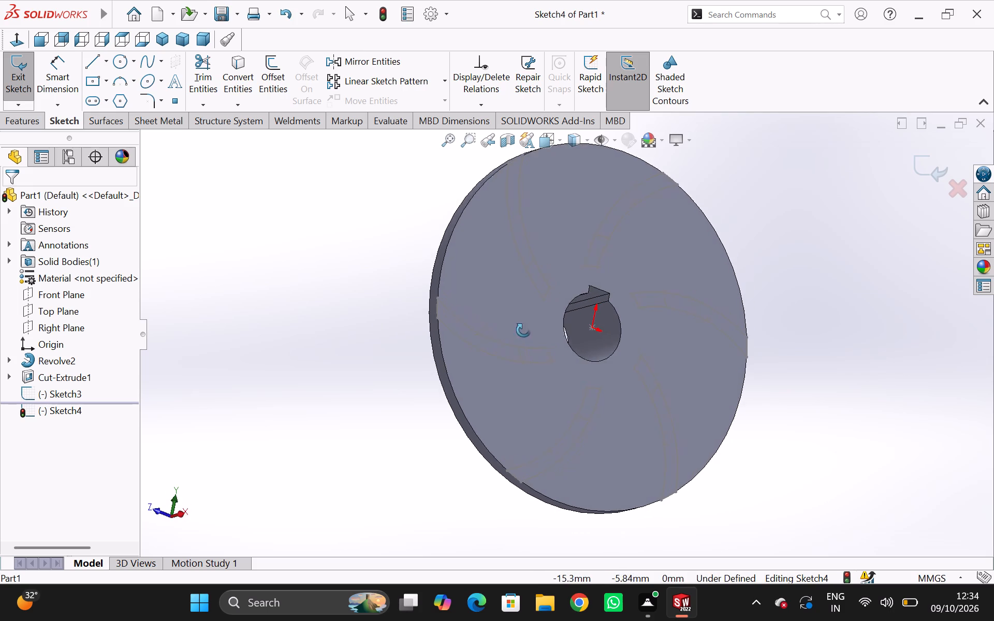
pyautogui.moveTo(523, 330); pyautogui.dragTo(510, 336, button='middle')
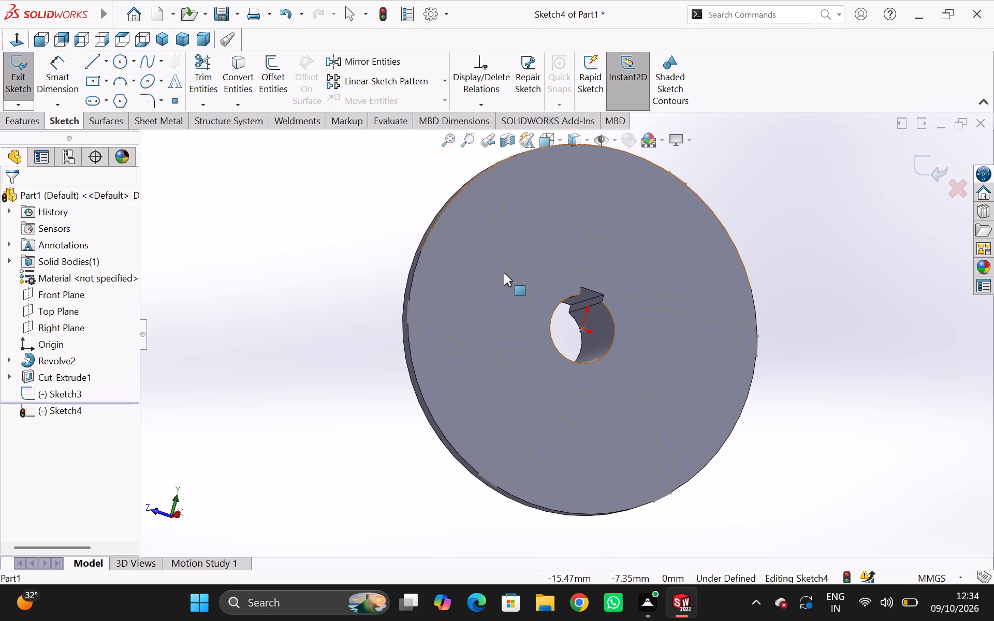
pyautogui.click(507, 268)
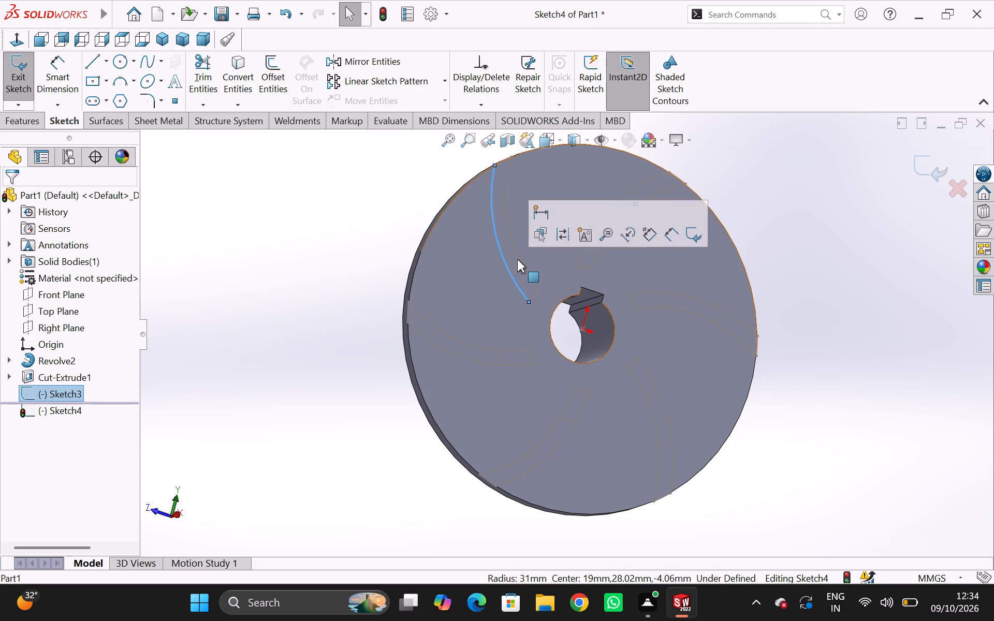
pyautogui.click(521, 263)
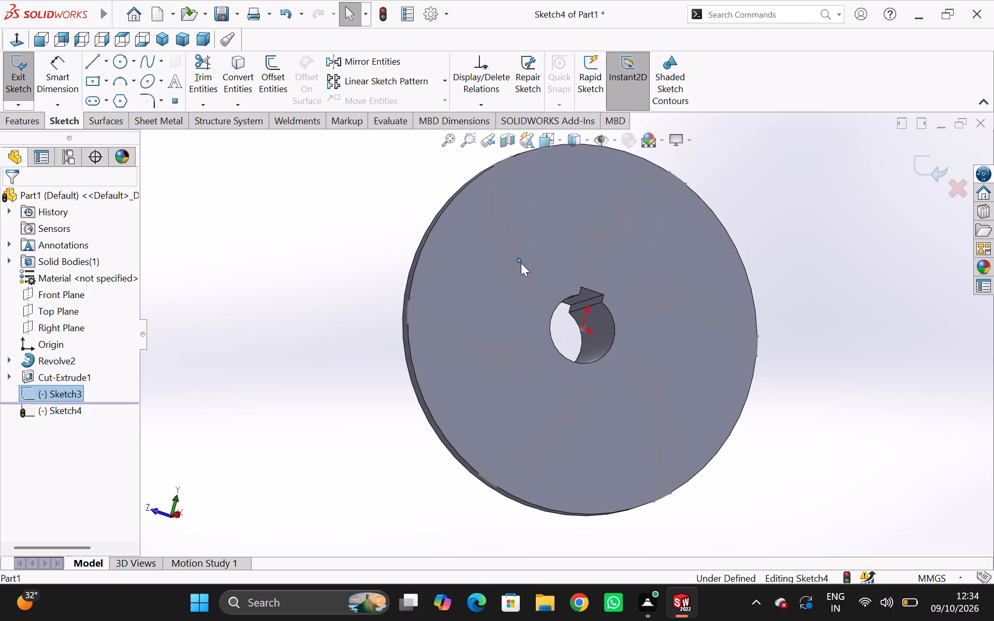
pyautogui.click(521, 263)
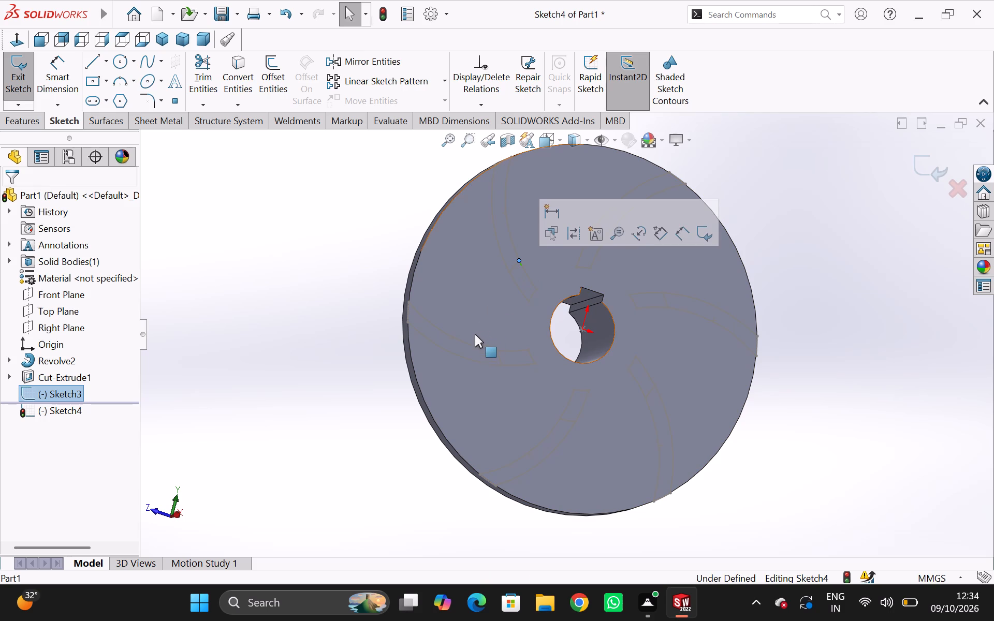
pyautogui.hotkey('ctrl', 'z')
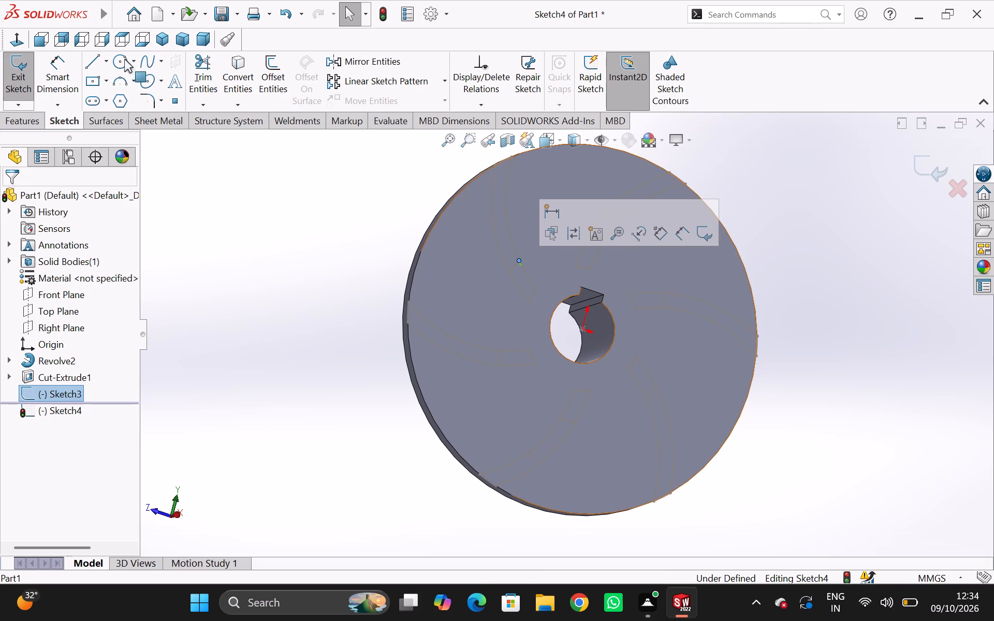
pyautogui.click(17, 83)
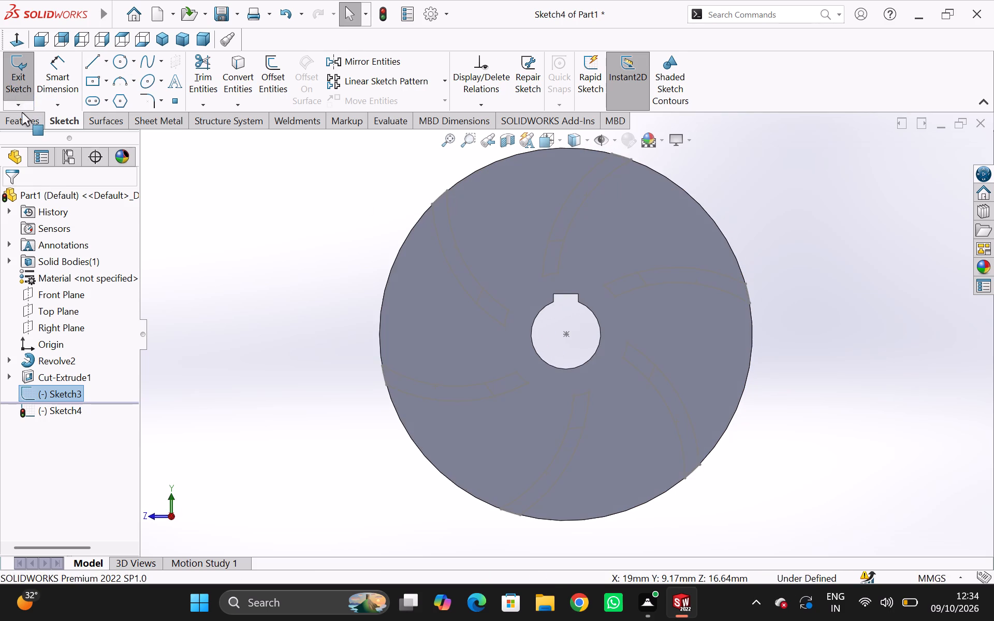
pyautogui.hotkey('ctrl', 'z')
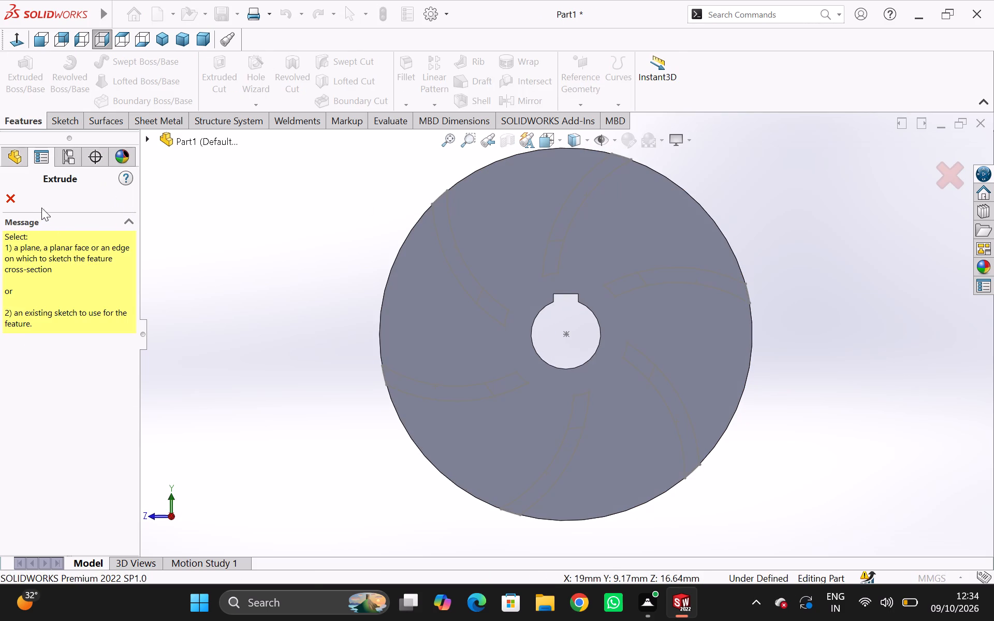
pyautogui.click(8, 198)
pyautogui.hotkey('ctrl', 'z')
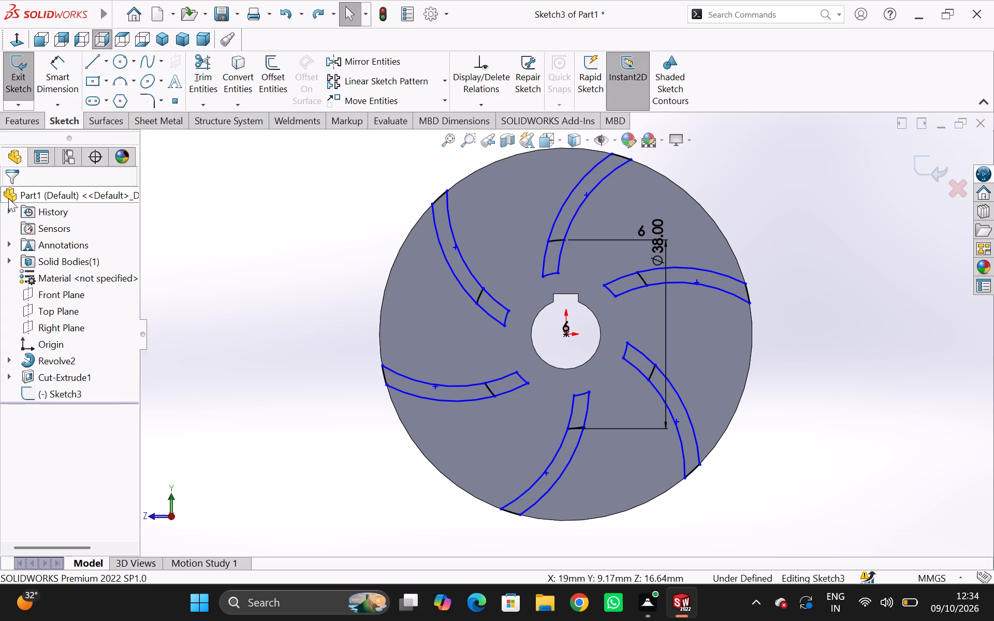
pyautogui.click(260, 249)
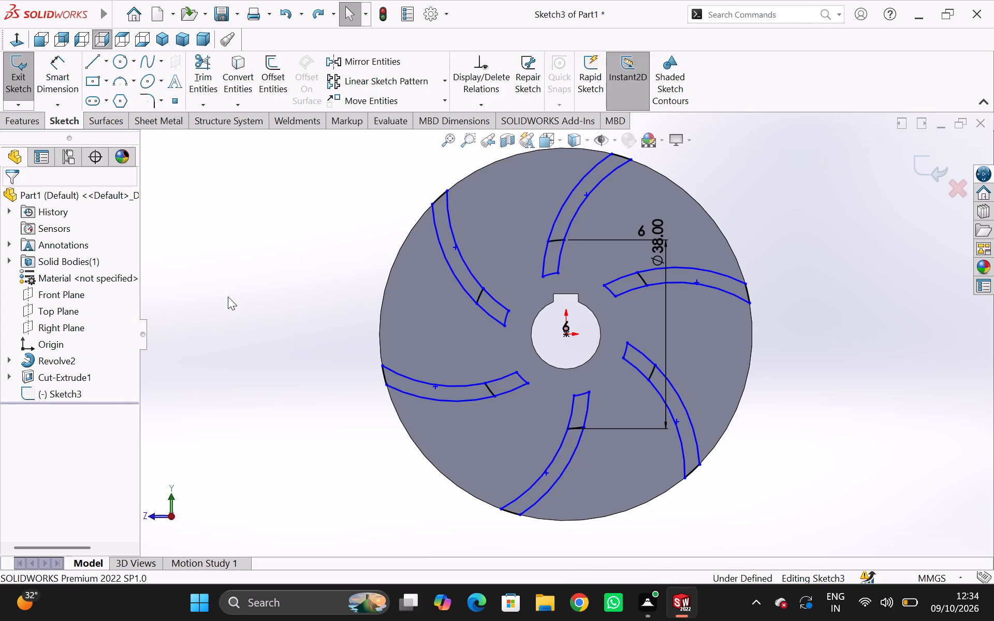
# Close the blade sketch and start an Extruded Boss/Base from it.
pyautogui.click(239, 307)
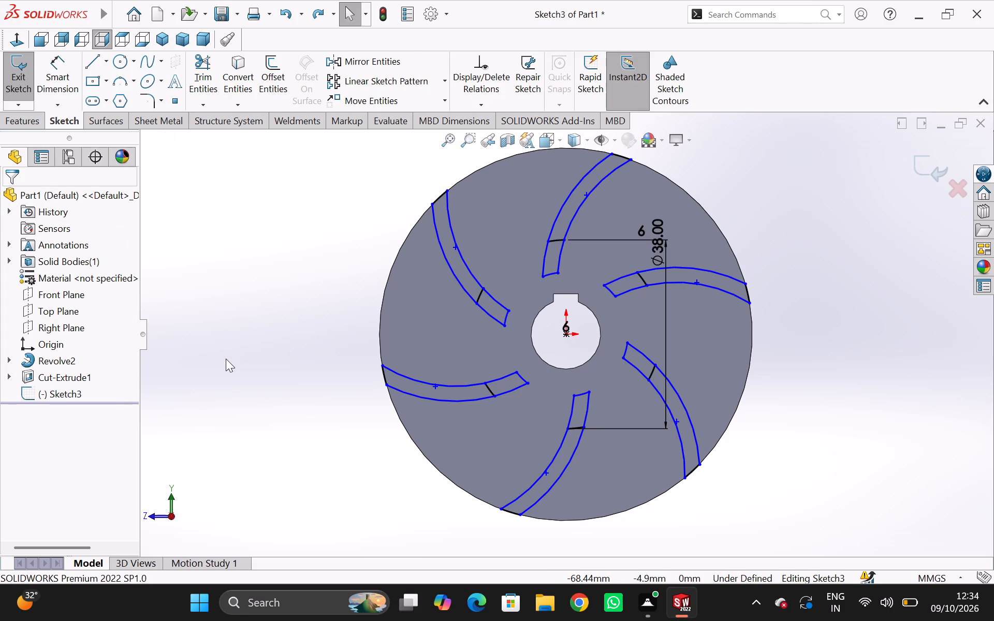
pyautogui.click(240, 342)
pyautogui.moveTo(312, 321); pyautogui.dragTo(330, 295, button='middle')
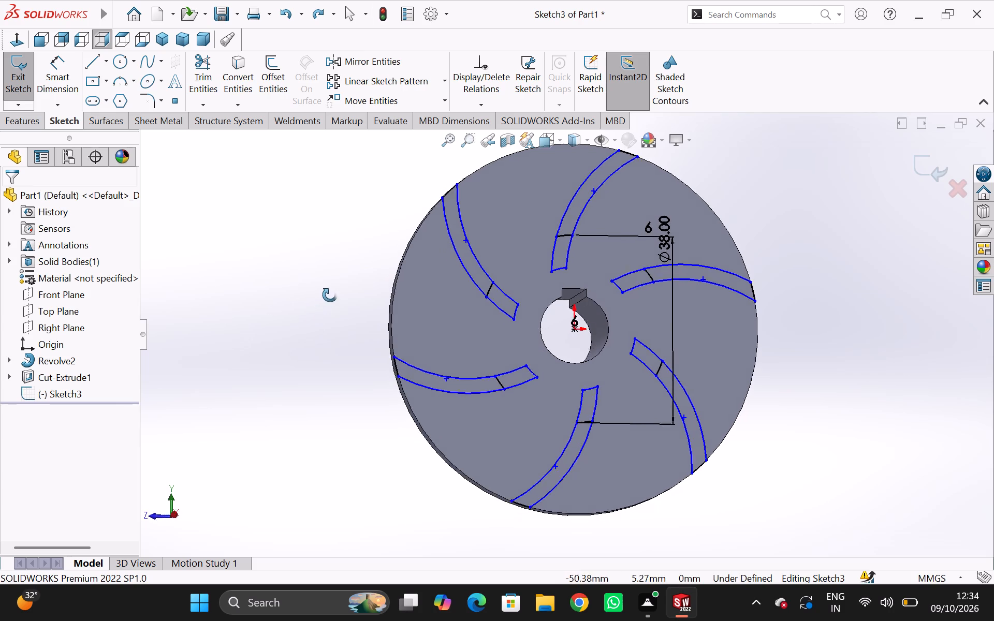
pyautogui.moveTo(330, 295); pyautogui.dragTo(314, 239, button='middle')
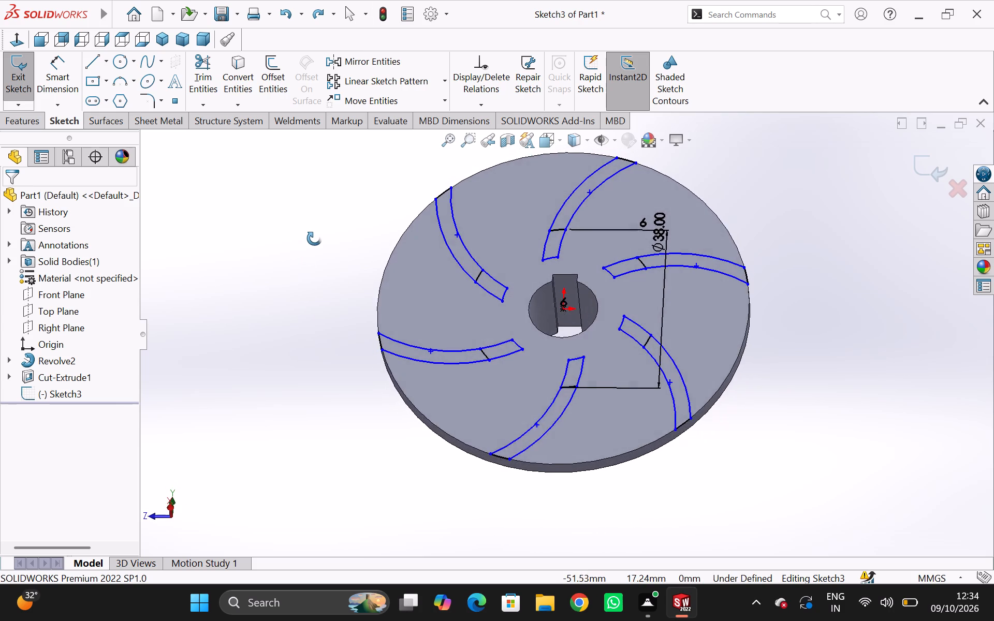
pyautogui.moveTo(314, 239); pyautogui.dragTo(310, 233, button='middle')
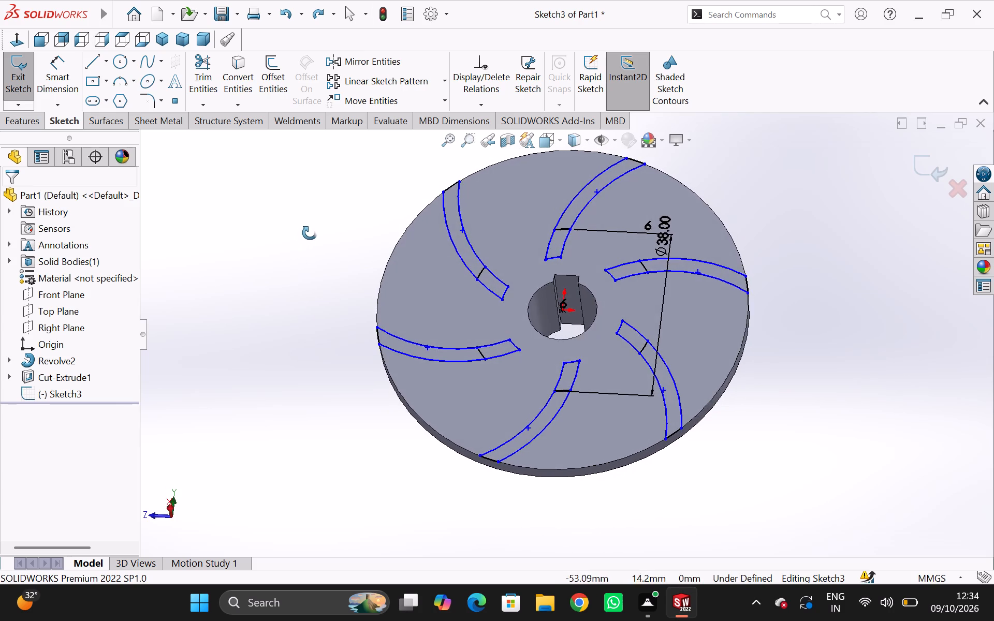
pyautogui.moveTo(310, 233); pyautogui.dragTo(311, 223, button='middle')
pyautogui.click(28, 94)
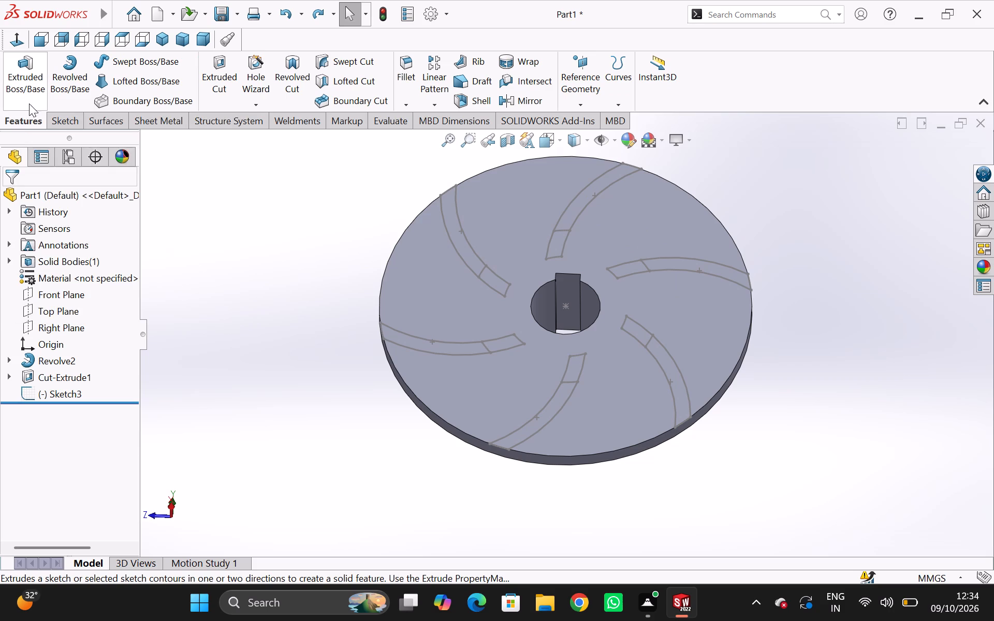
pyautogui.click(31, 98)
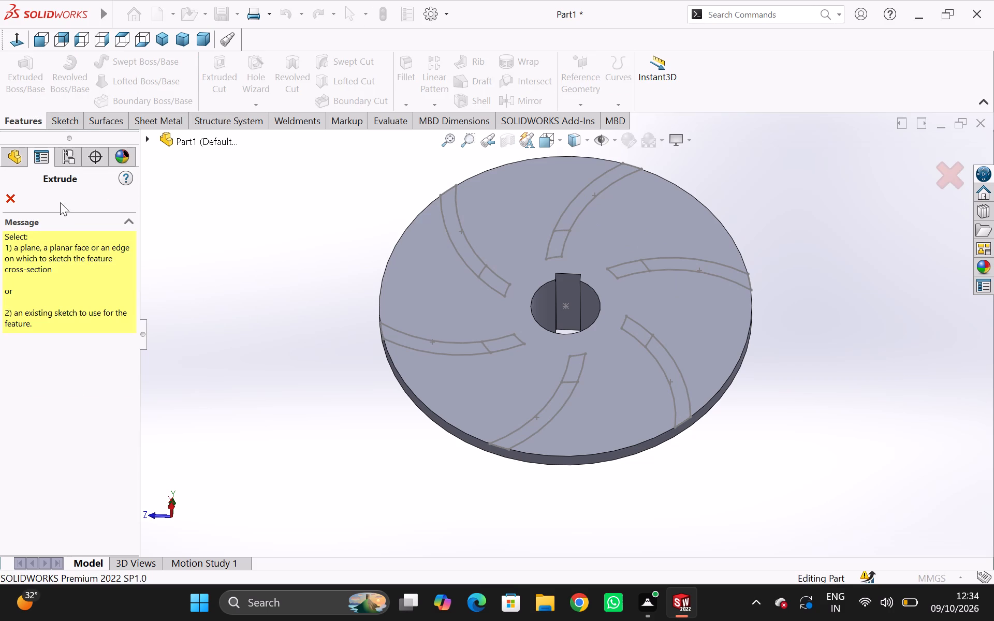
pyautogui.click(481, 269)
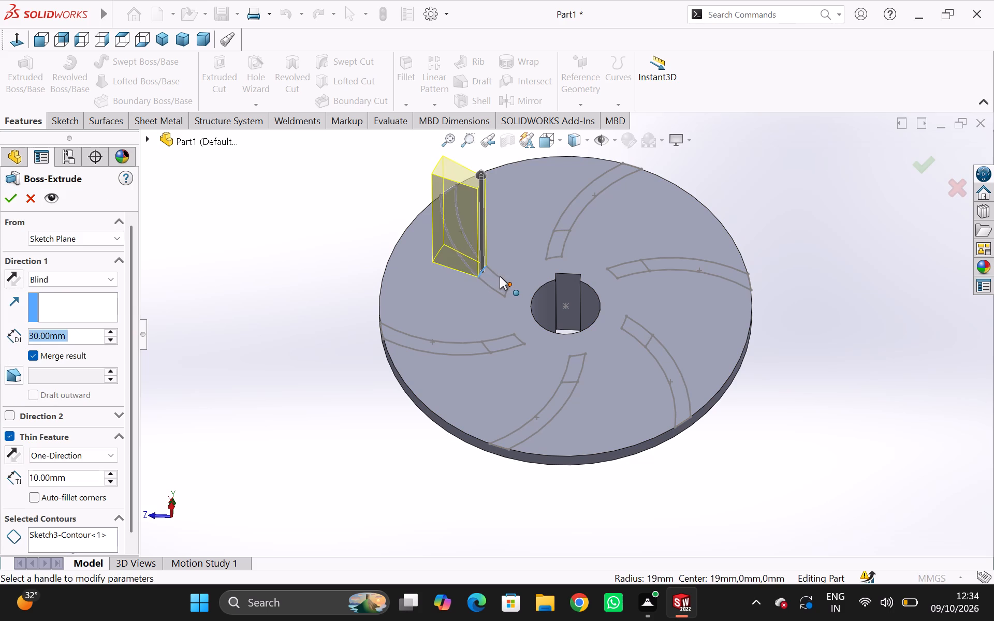
# Clear the wrongly picked open contour from the blade extrusion's contour selection.
pyautogui.click(500, 276)
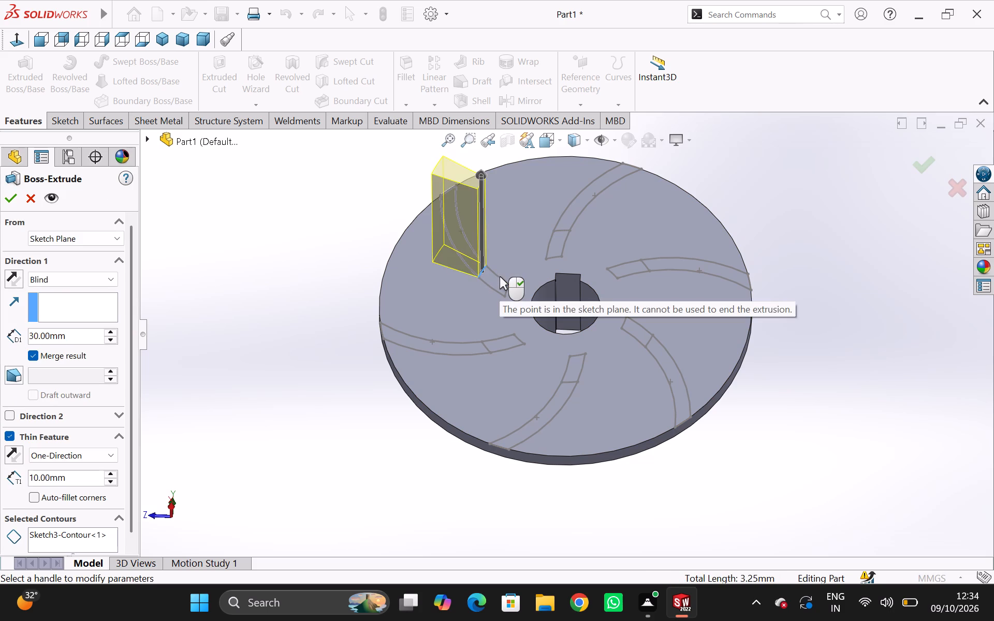
pyautogui.click(465, 340)
pyautogui.click(513, 333)
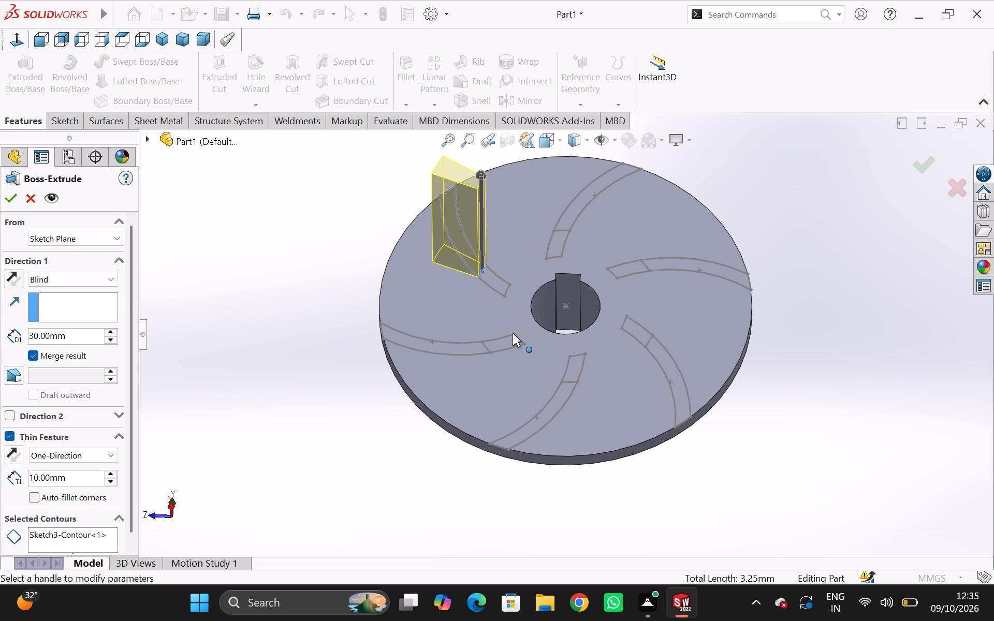
pyautogui.click(525, 344)
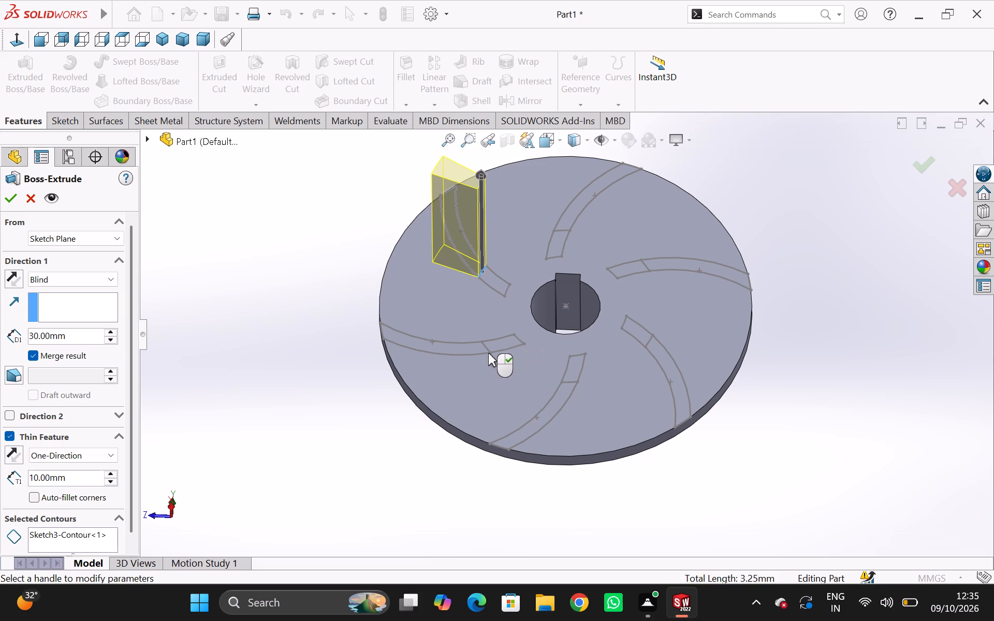
pyautogui.click(484, 353)
pyautogui.scroll(-1, 56, 466)
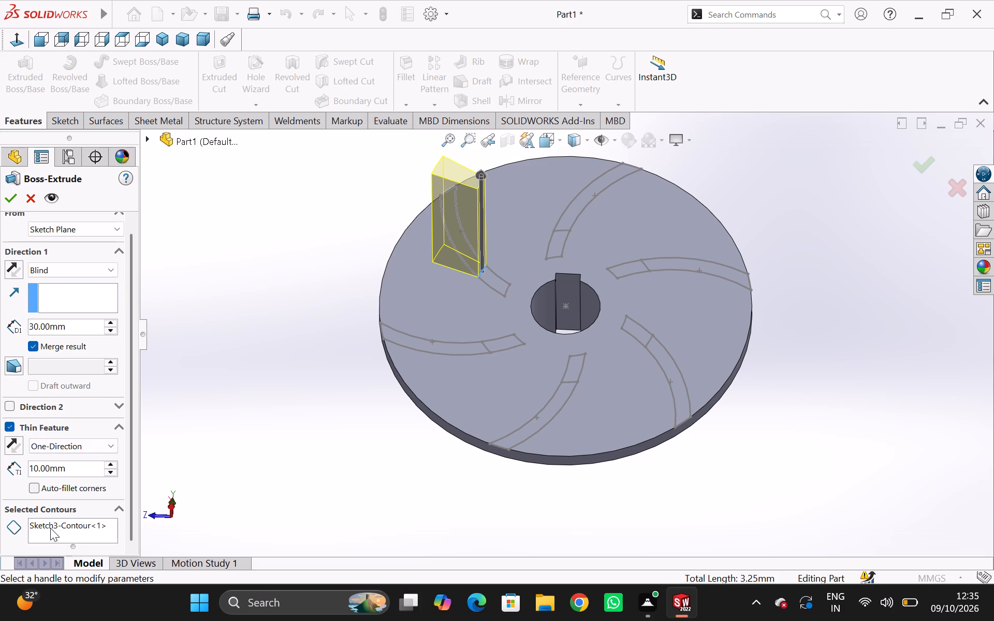
pyautogui.rightClick(50, 528)
pyautogui.click(81, 482)
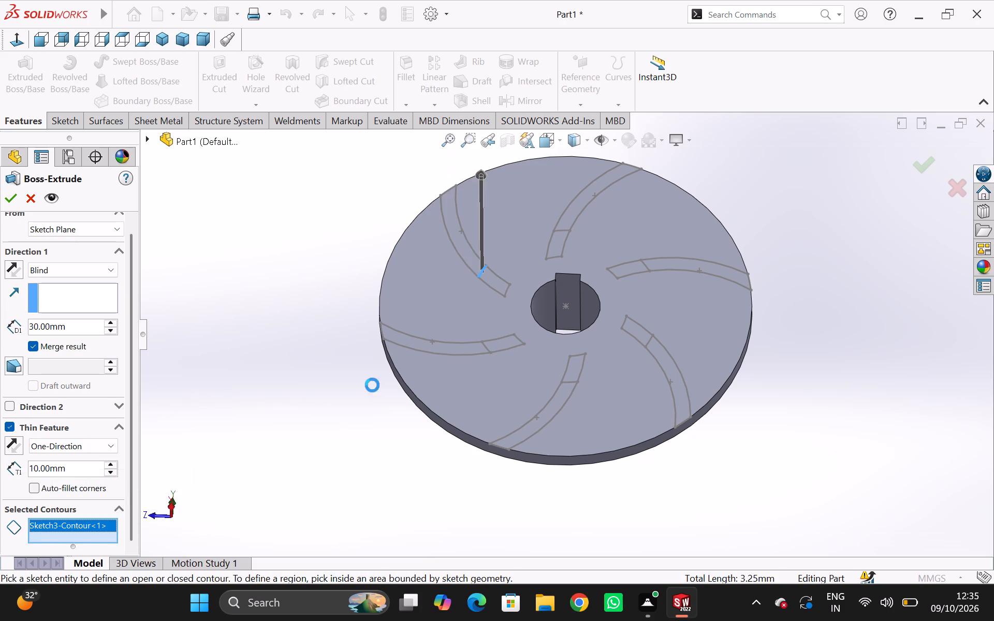
# Select the long outer region and short inner region of each of the six blades as extrusion contours.
pyautogui.click(475, 265)
pyautogui.click(497, 282)
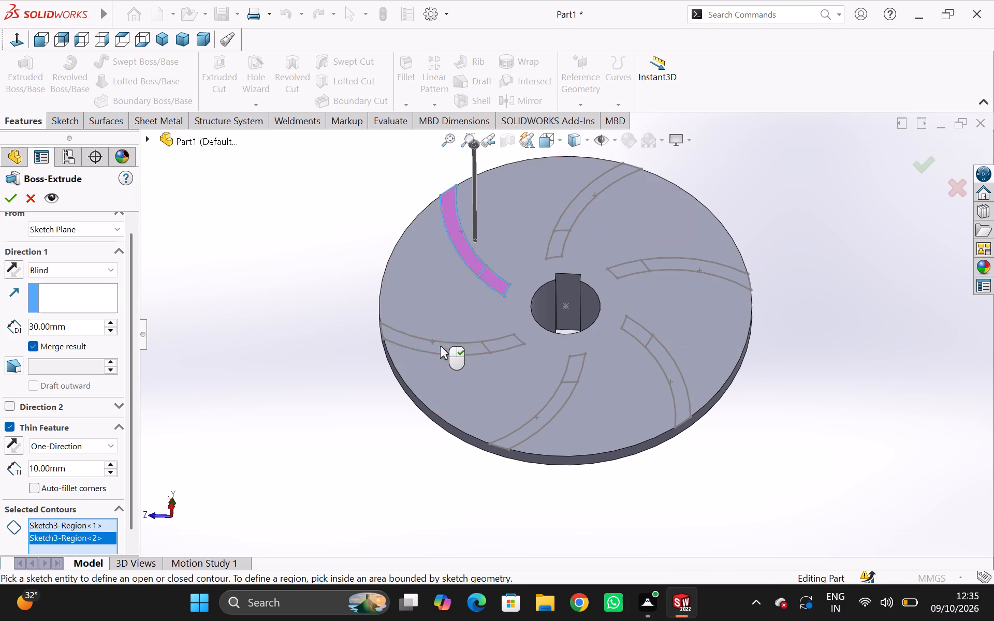
pyautogui.click(440, 346)
pyautogui.click(498, 341)
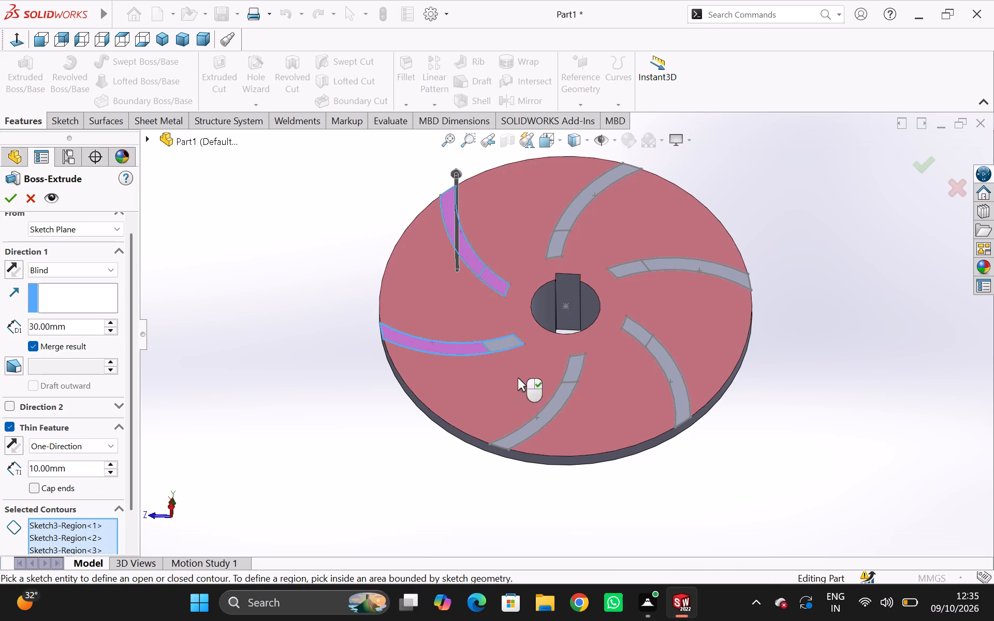
pyautogui.click(496, 343)
pyautogui.click(532, 429)
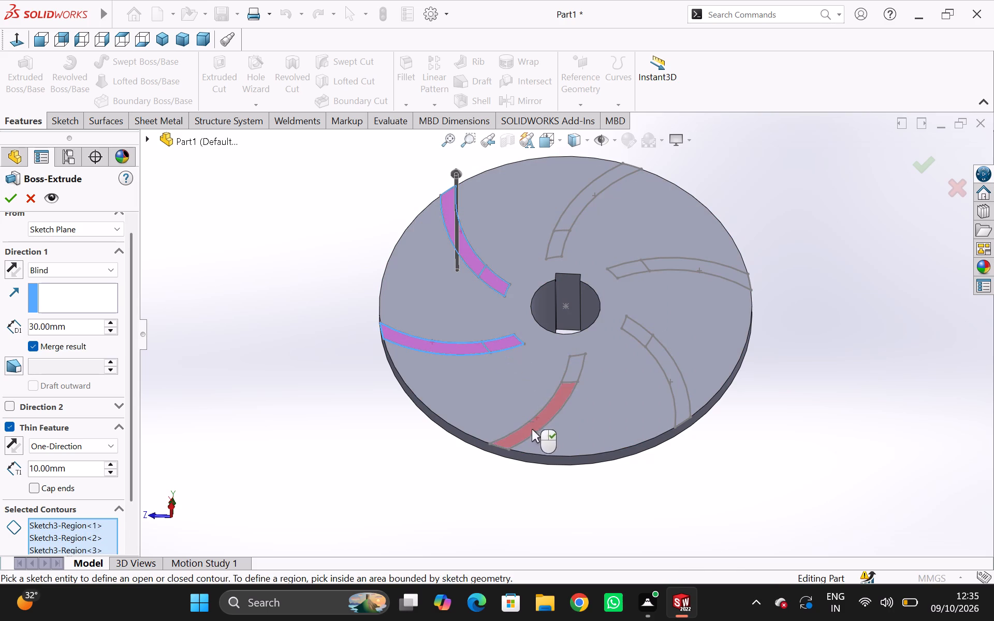
pyautogui.click(575, 371)
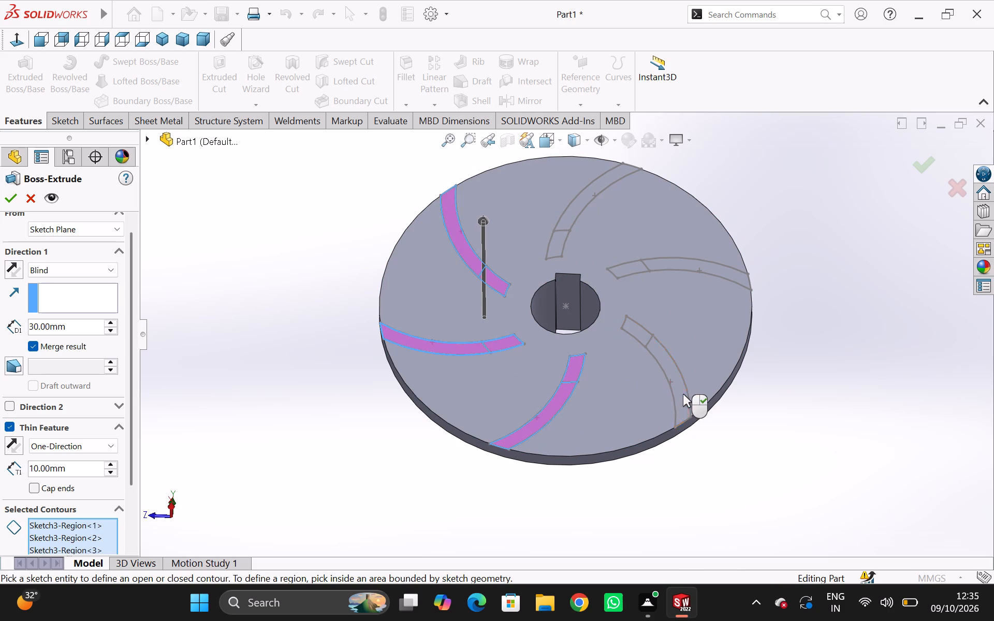
pyautogui.click(683, 394)
pyautogui.click(643, 329)
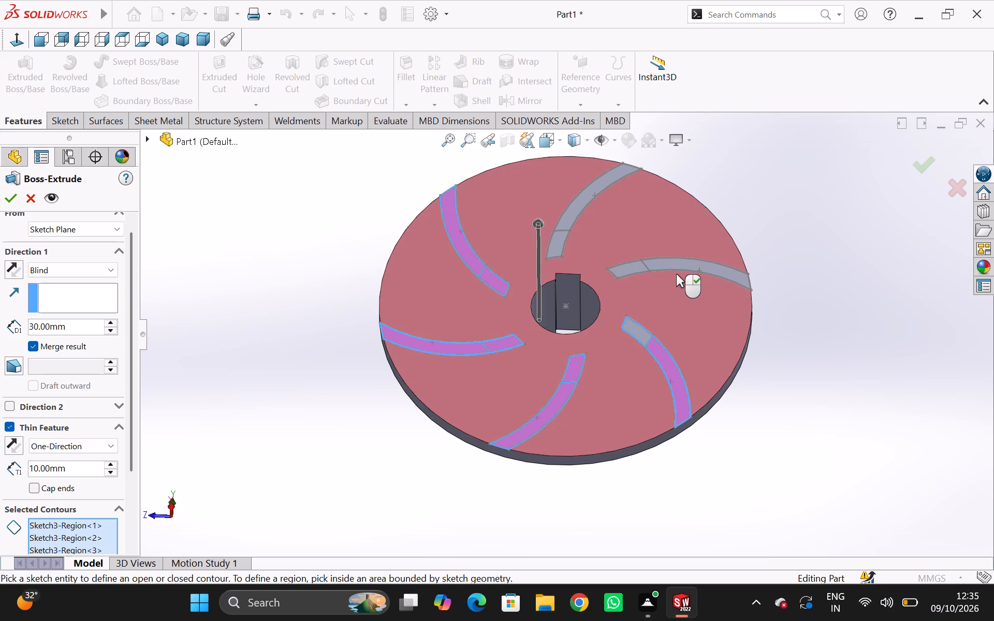
pyautogui.click(637, 330)
pyautogui.click(691, 265)
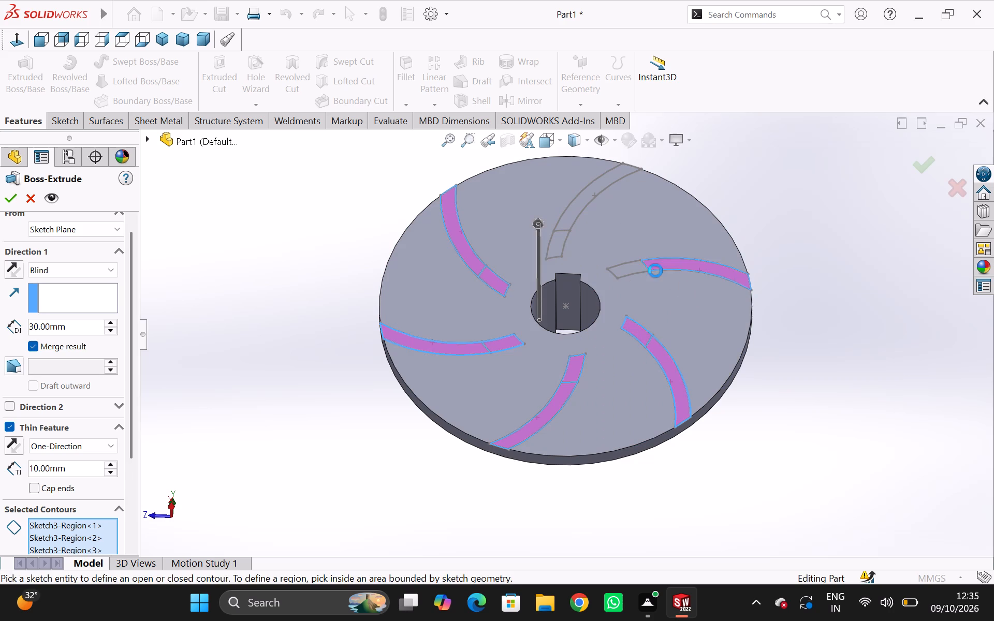
pyautogui.click(631, 271)
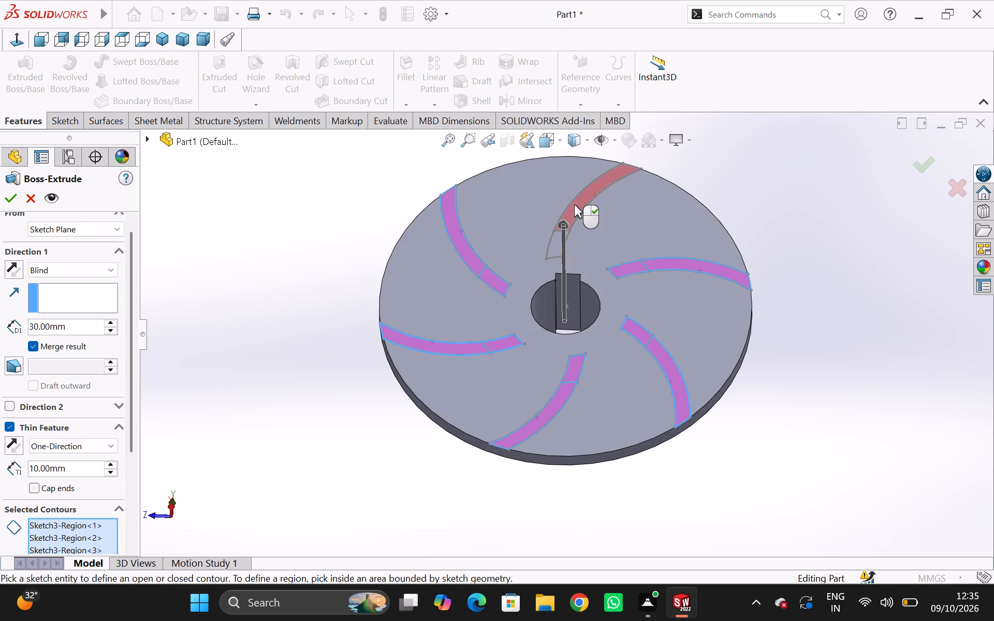
pyautogui.click(574, 204)
pyautogui.click(556, 240)
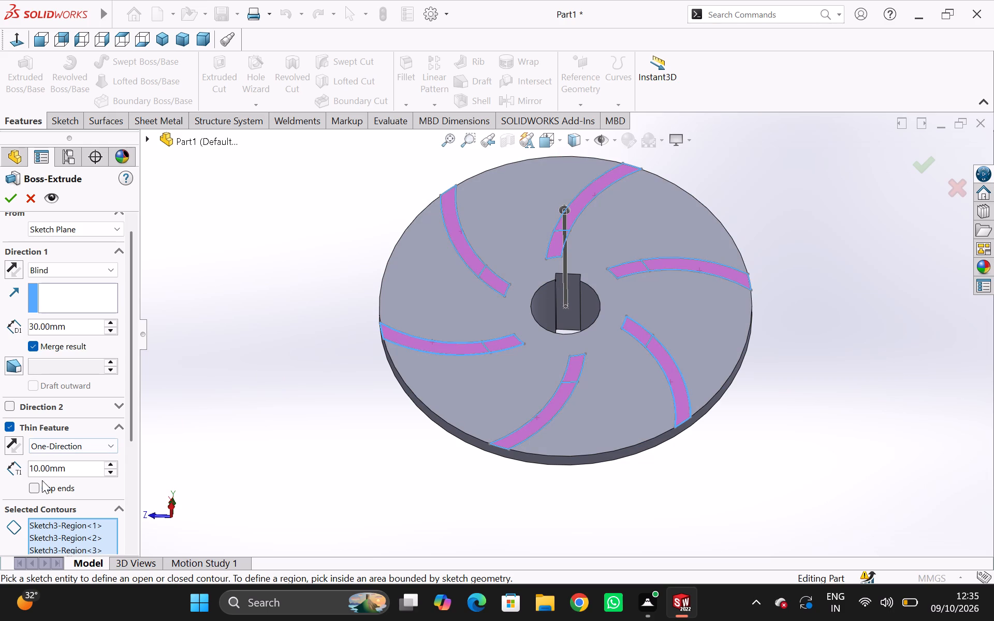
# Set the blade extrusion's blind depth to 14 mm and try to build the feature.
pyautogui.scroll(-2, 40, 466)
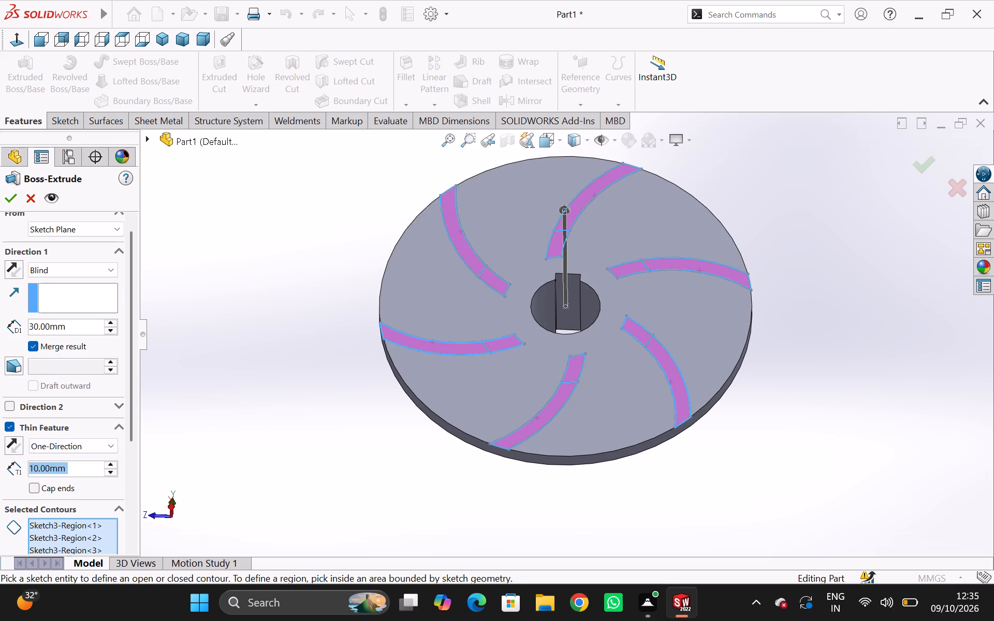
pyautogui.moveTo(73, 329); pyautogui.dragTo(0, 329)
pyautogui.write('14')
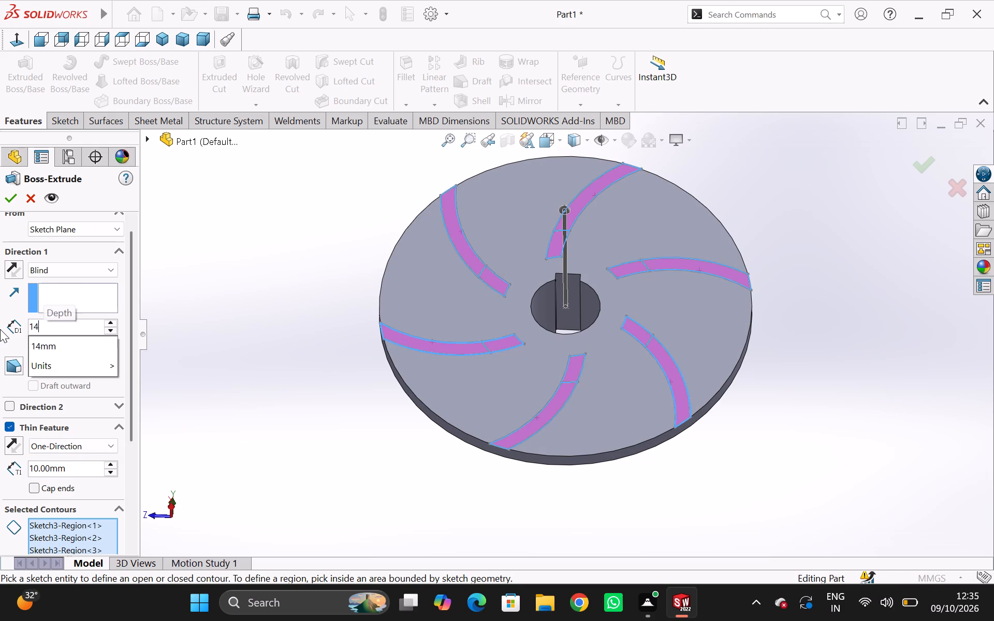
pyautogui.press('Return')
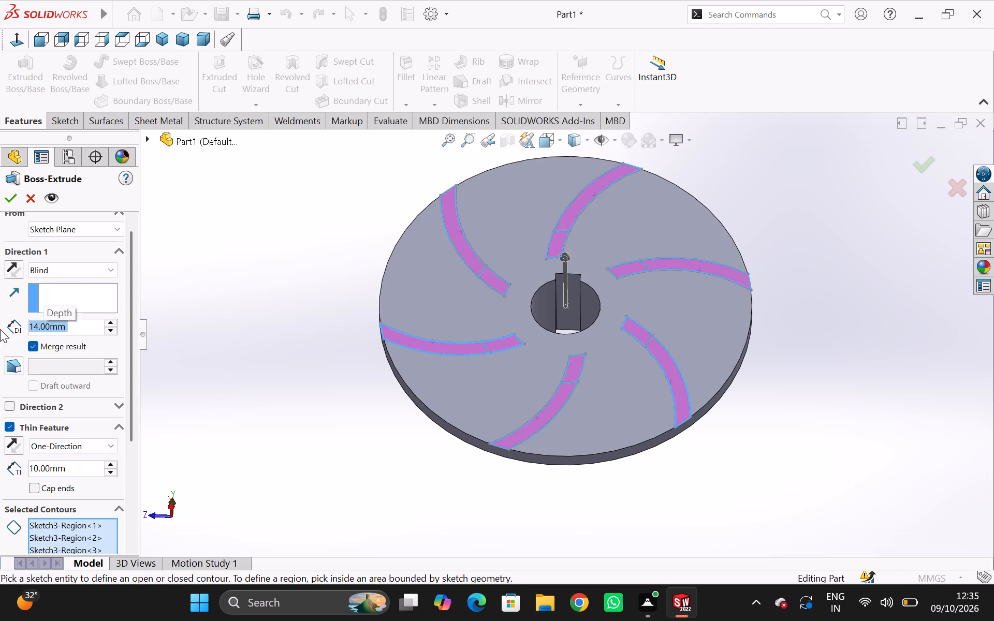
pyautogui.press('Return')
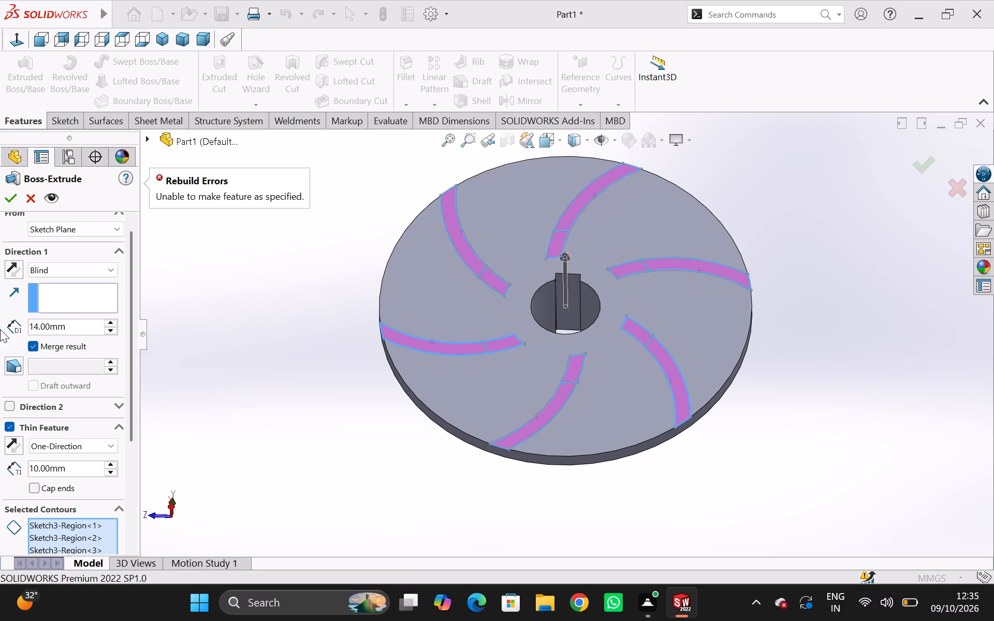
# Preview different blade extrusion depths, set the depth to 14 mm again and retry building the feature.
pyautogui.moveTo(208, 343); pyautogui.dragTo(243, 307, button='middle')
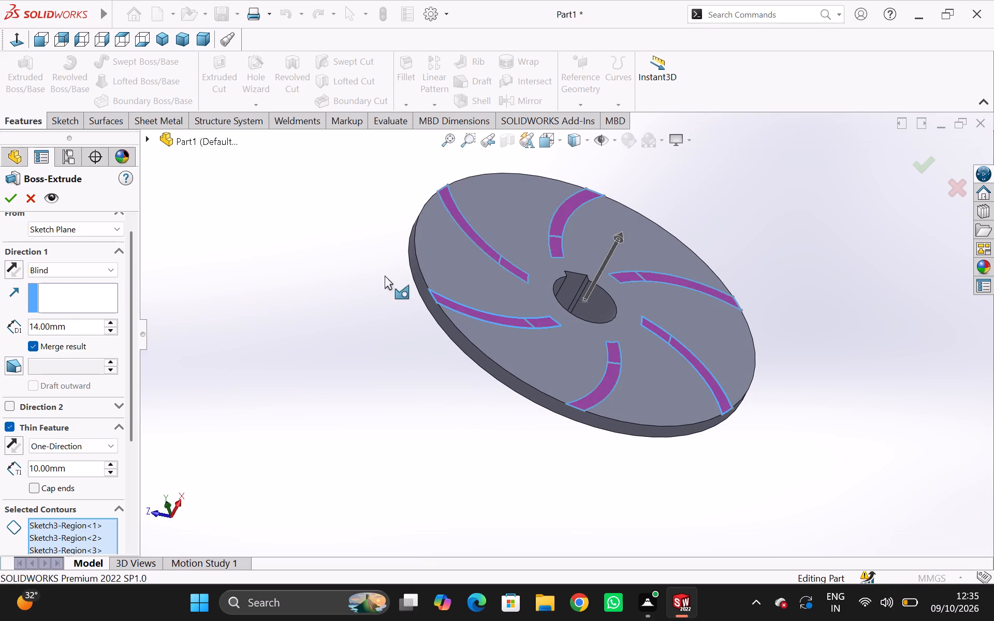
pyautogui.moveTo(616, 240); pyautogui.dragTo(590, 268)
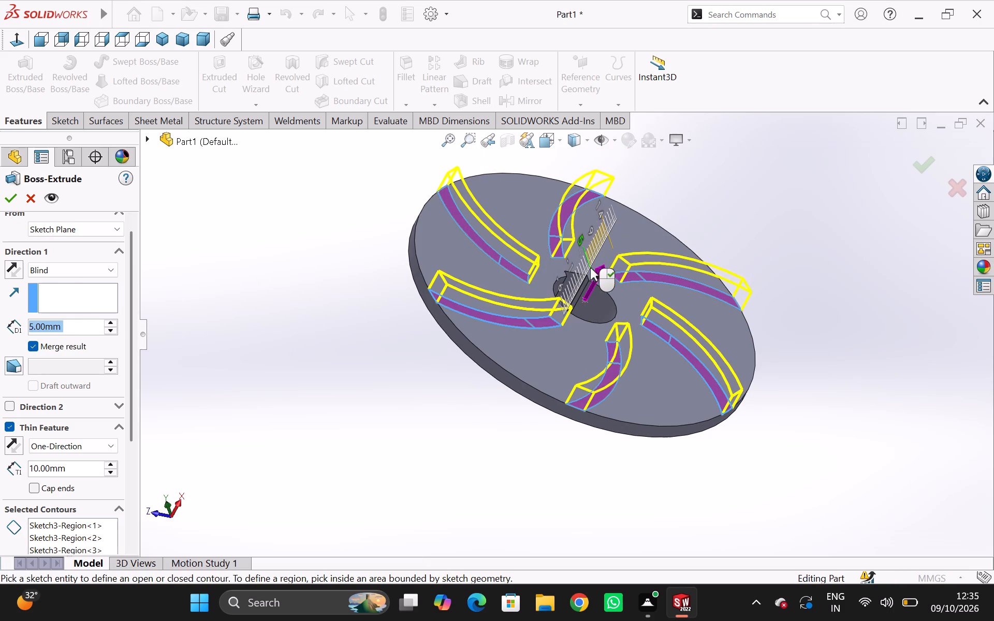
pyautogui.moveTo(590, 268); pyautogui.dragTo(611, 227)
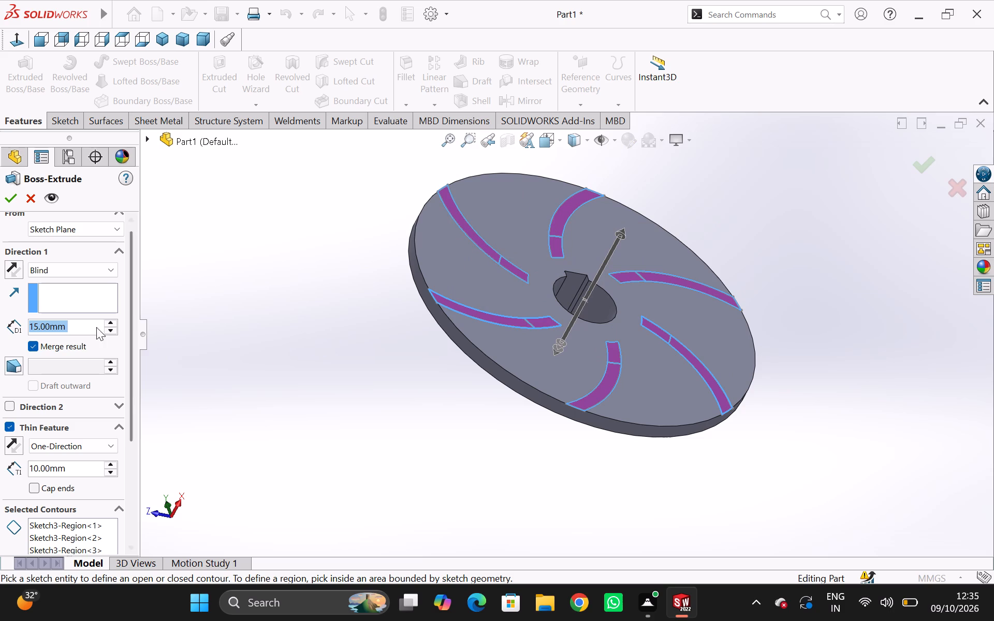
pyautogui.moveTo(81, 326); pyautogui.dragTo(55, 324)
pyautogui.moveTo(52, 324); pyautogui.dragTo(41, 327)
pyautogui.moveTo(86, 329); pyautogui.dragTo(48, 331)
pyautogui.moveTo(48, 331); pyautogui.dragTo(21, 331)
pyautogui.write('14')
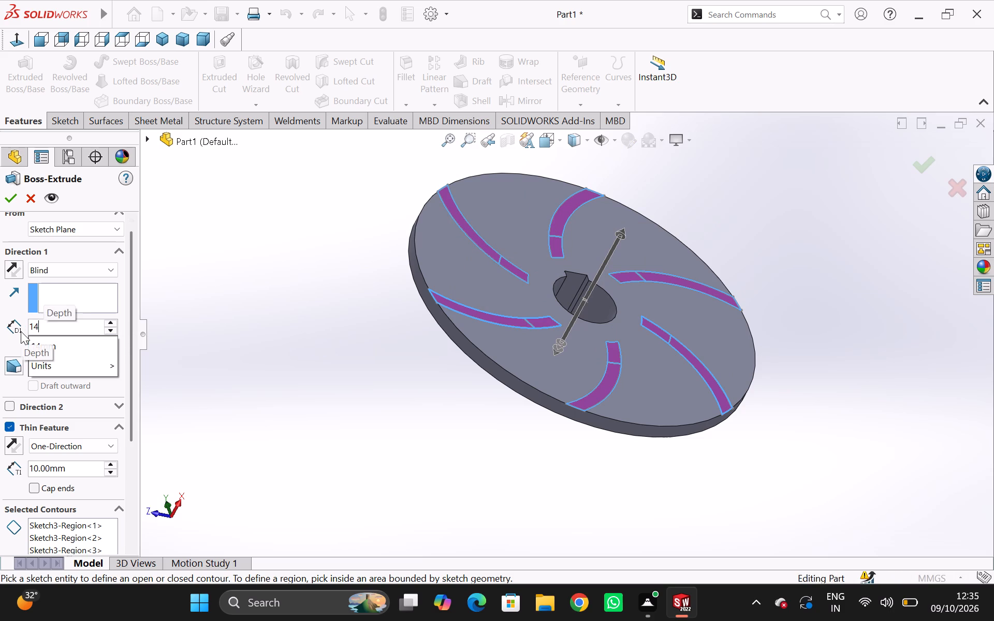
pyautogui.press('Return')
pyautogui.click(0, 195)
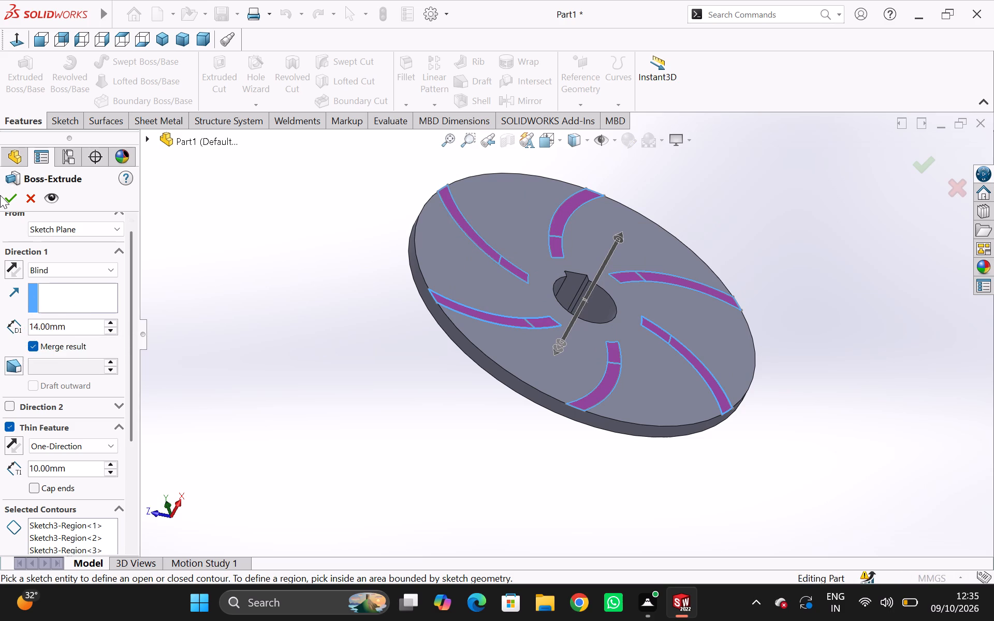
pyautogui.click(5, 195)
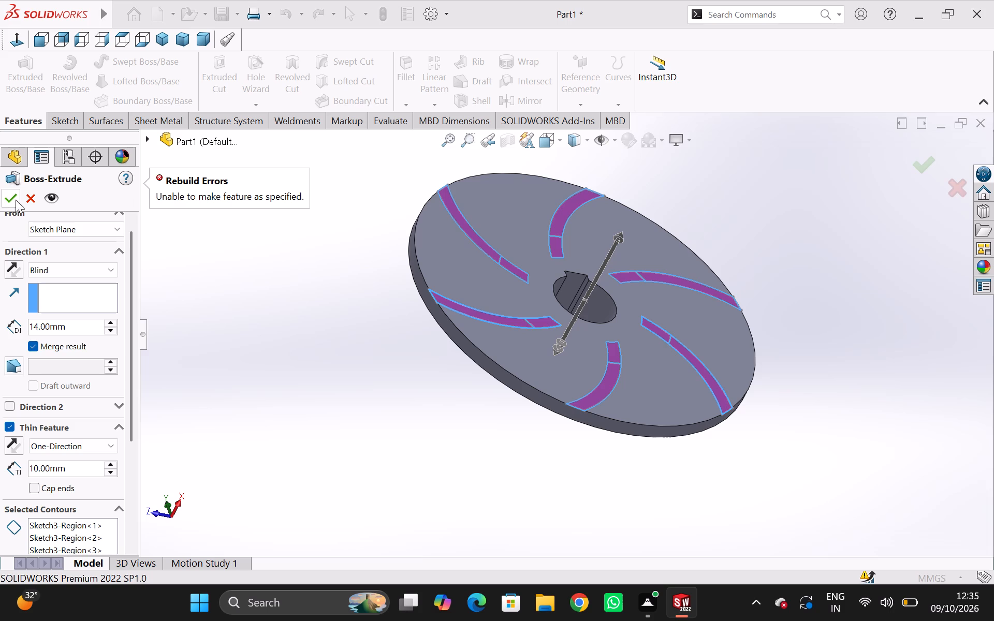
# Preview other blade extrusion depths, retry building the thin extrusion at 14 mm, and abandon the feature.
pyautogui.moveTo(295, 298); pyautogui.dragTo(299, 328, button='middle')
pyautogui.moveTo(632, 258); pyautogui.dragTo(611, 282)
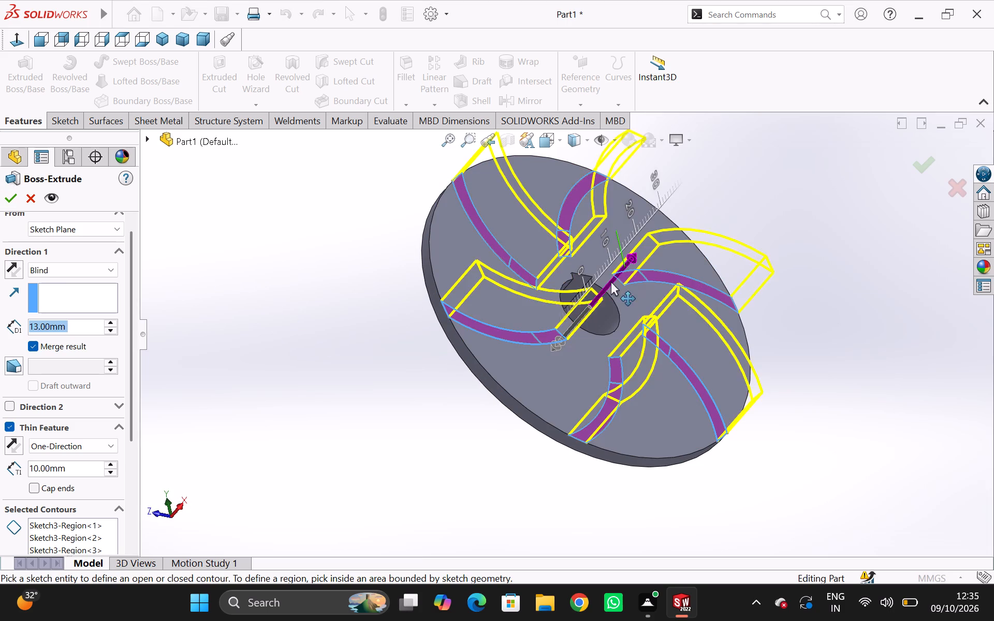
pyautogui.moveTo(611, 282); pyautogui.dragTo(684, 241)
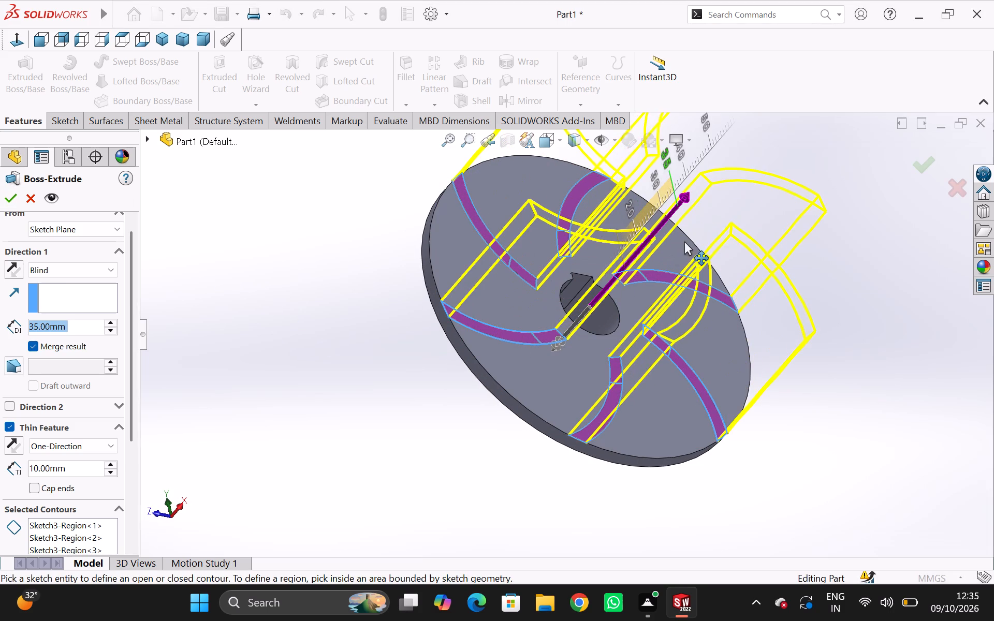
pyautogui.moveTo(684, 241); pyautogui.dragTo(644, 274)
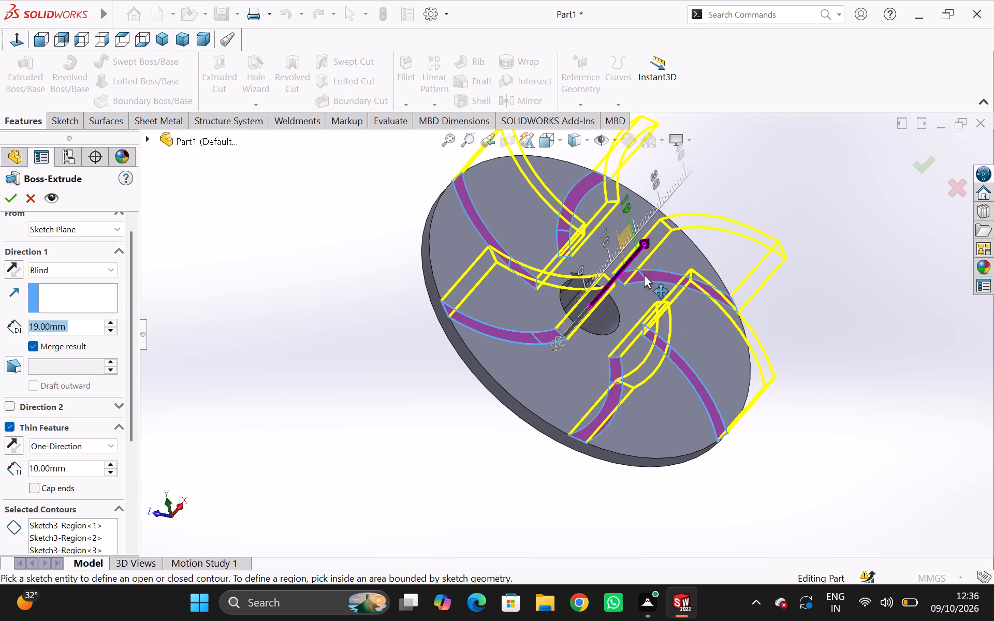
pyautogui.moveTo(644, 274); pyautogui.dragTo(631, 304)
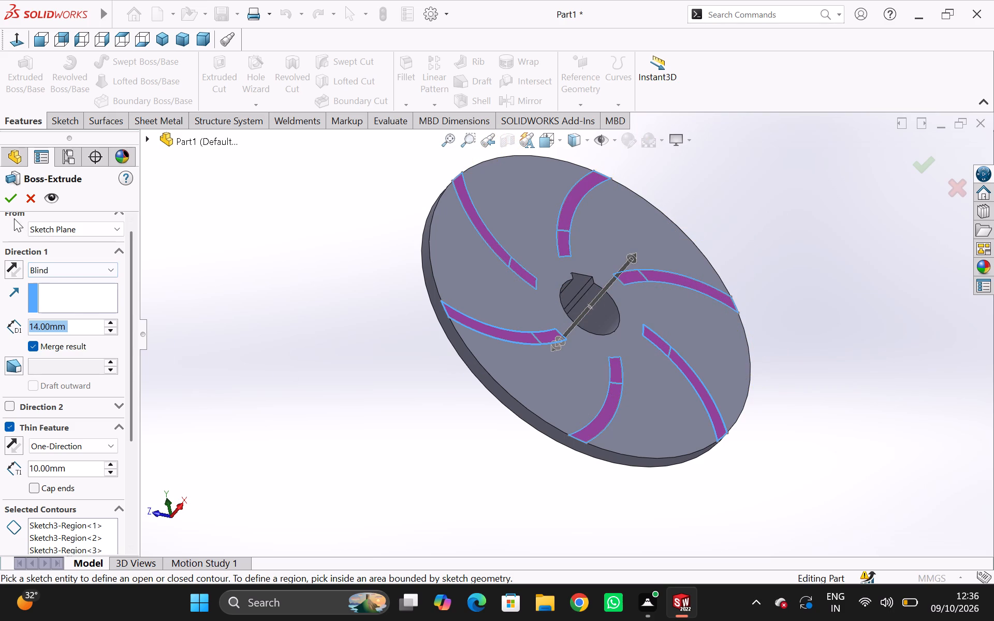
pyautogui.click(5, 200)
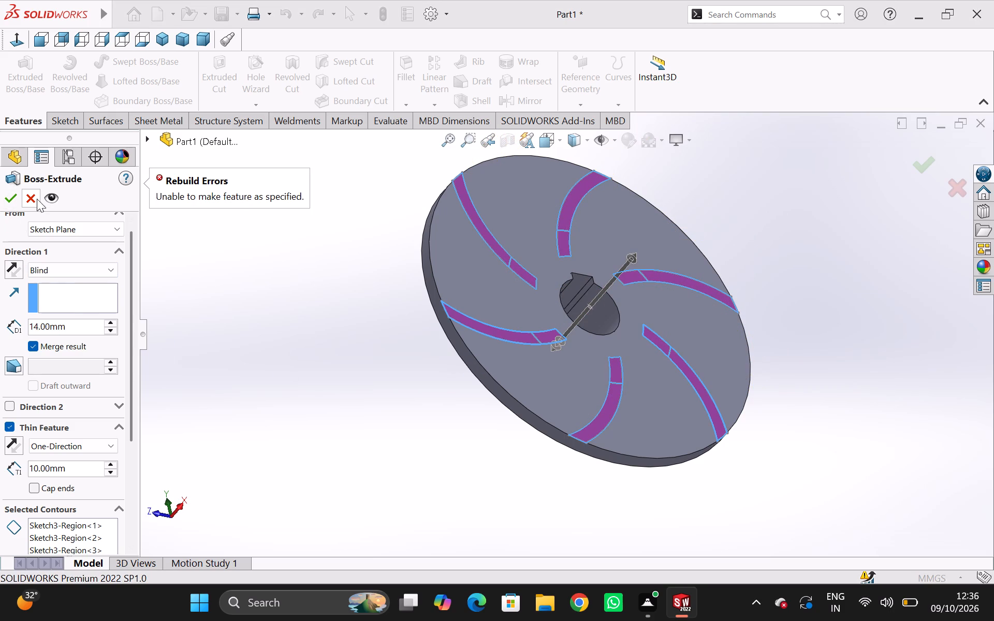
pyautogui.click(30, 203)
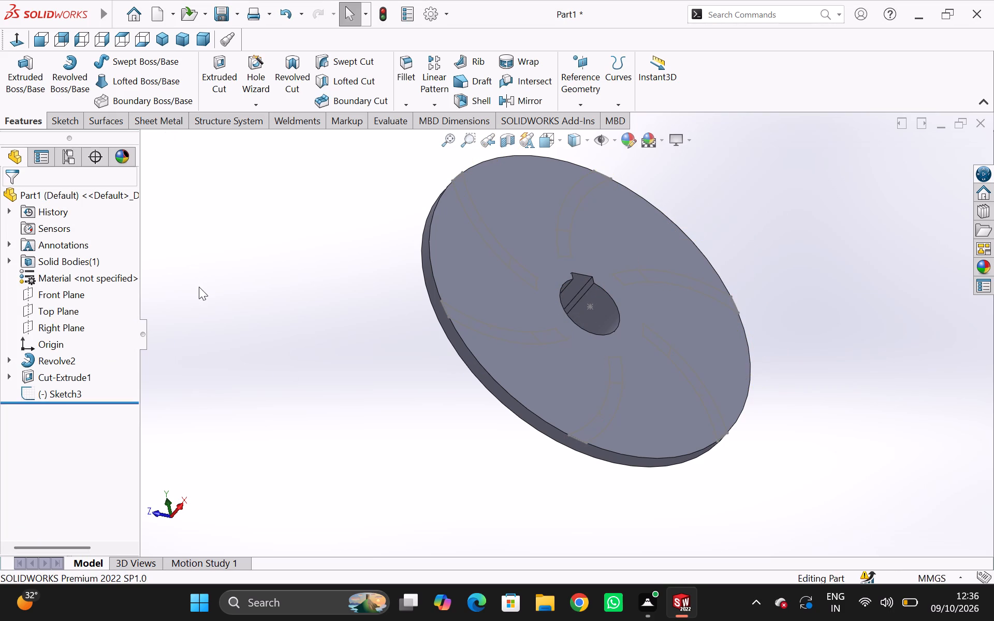
# Undo back into the blade sketch, reverting the recent trims of its outer circle, and exit the sketch.
pyautogui.hotkey('ctrl', 'z')
pyautogui.hotkey('ctrl', 'z')
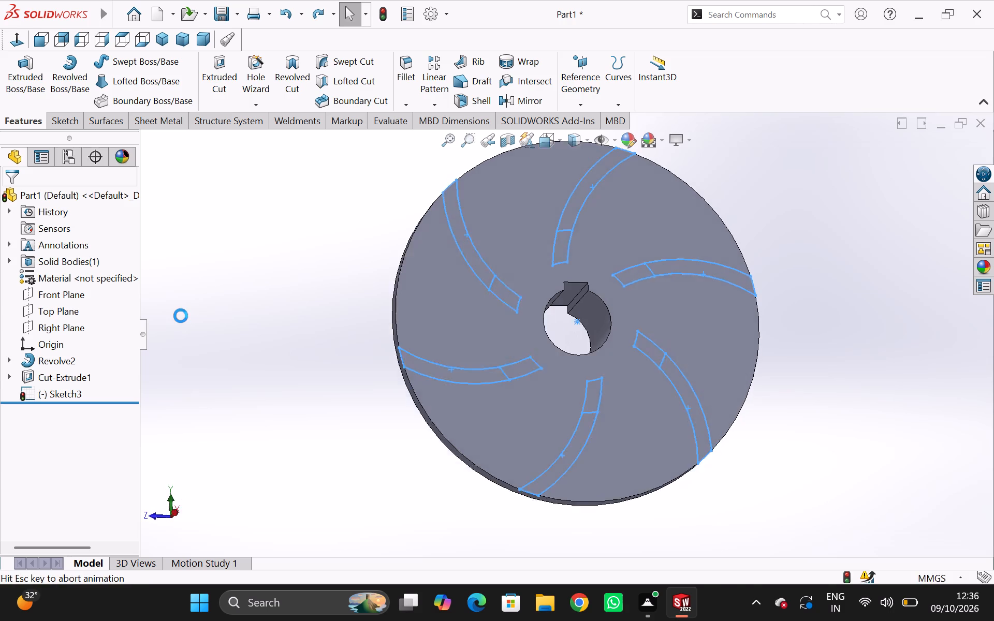
pyautogui.hotkey('ctrl', 'z')
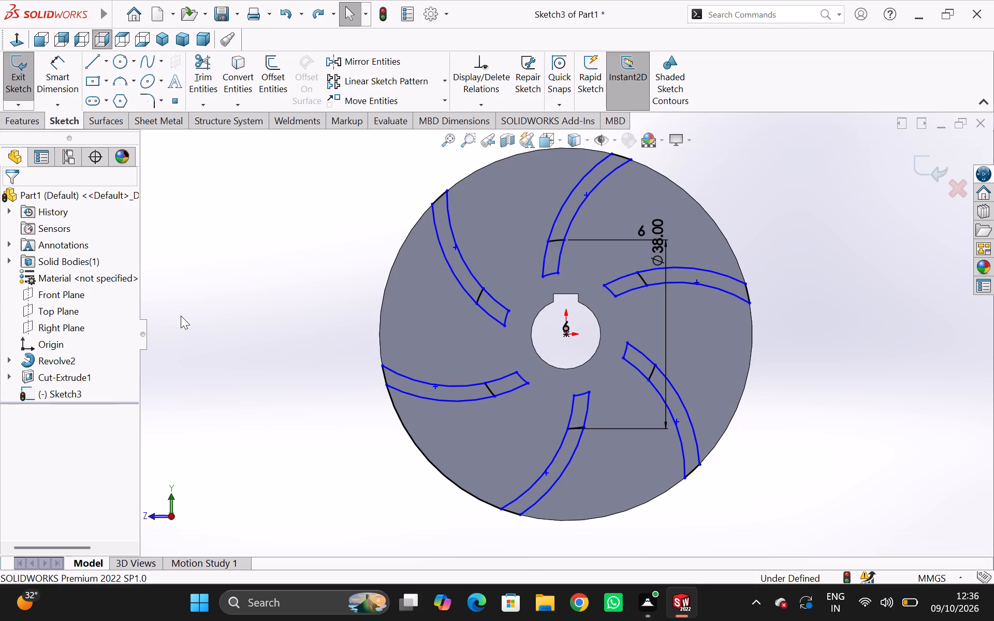
pyautogui.hotkey('ctrl', 'z')
pyautogui.hotkey('ctrl', 'z')
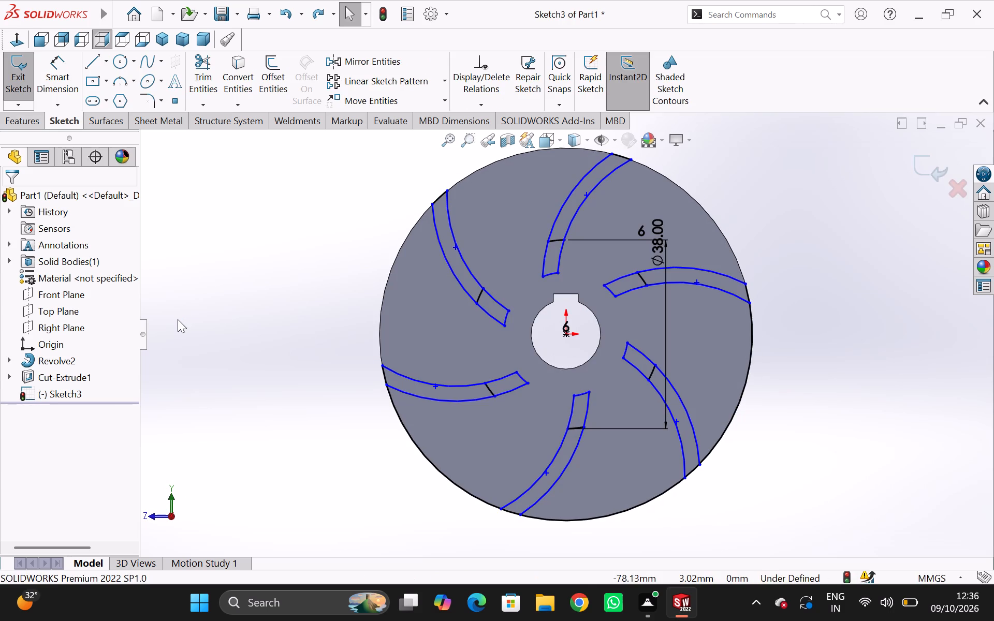
pyautogui.hotkey('ctrl', 'z')
pyautogui.hotkey('ctrl', 'z')
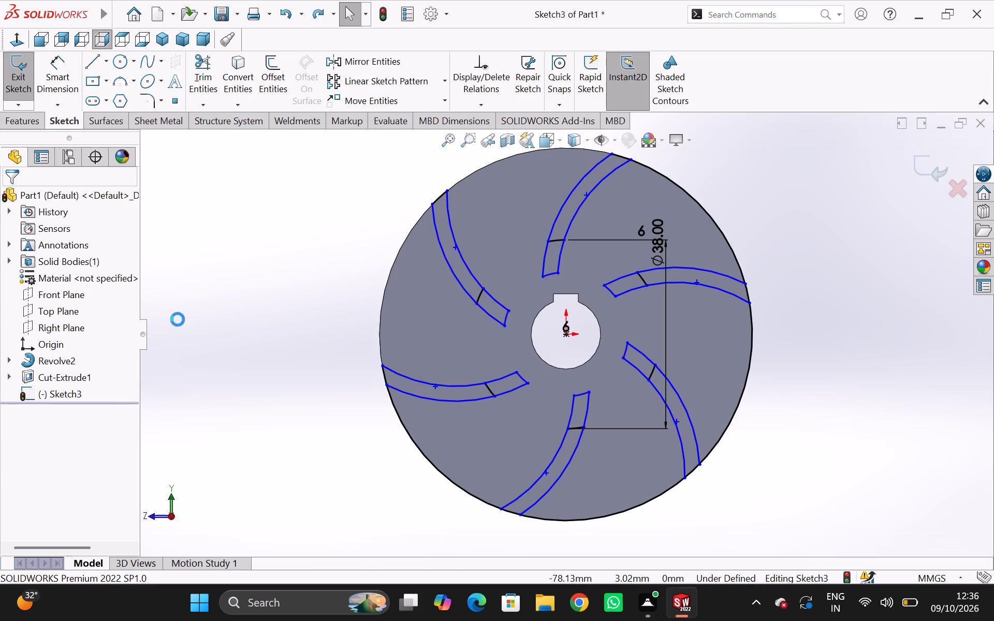
pyautogui.hotkey('ctrl', 'z')
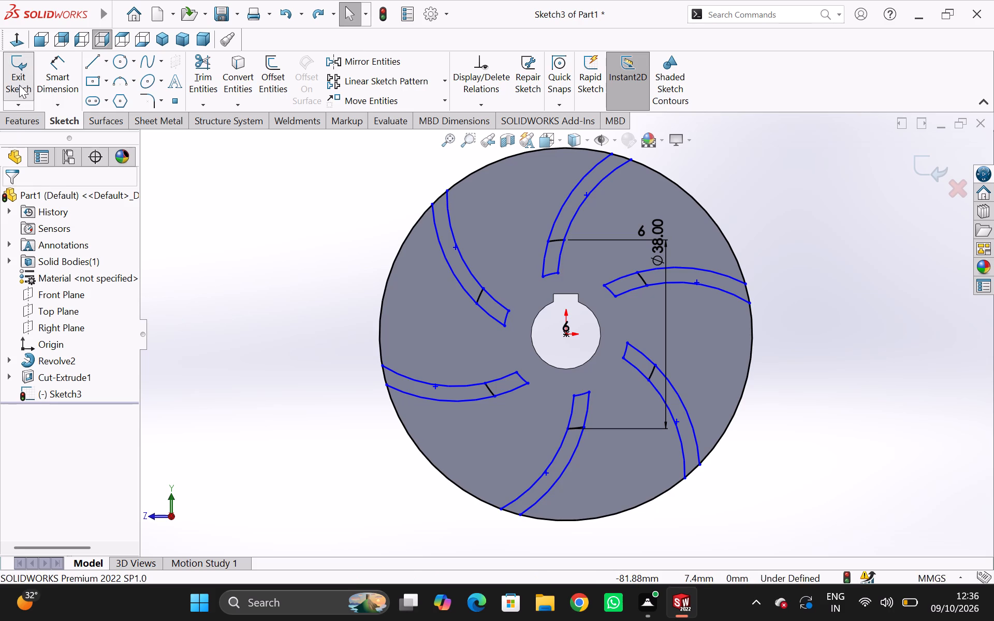
pyautogui.click(19, 85)
# Start a boss extrusion from the blade sketch by picking its 75 mm outer circle.
pyautogui.click(31, 93)
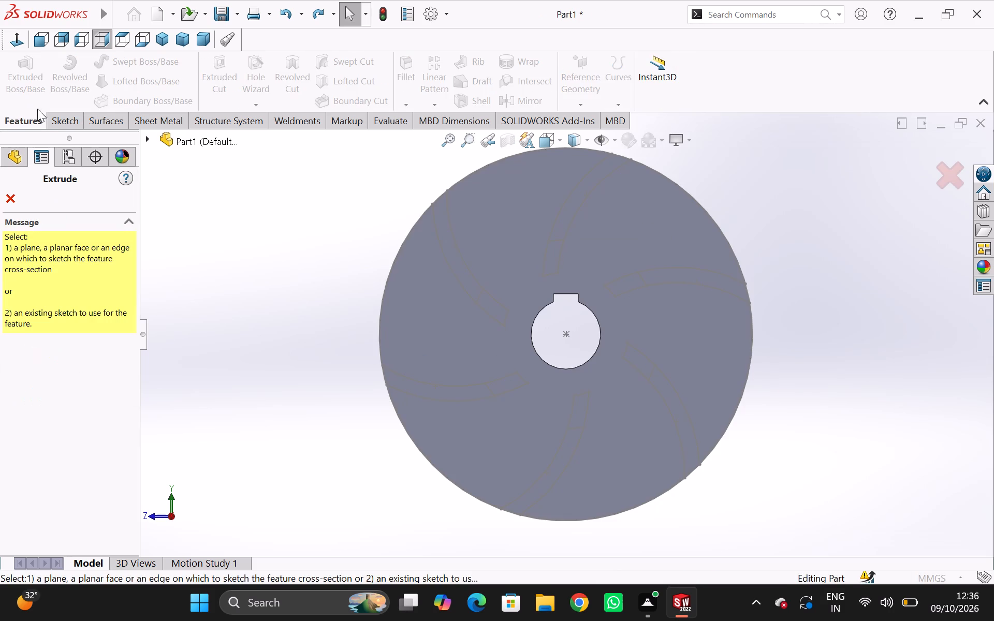
pyautogui.click(394, 260)
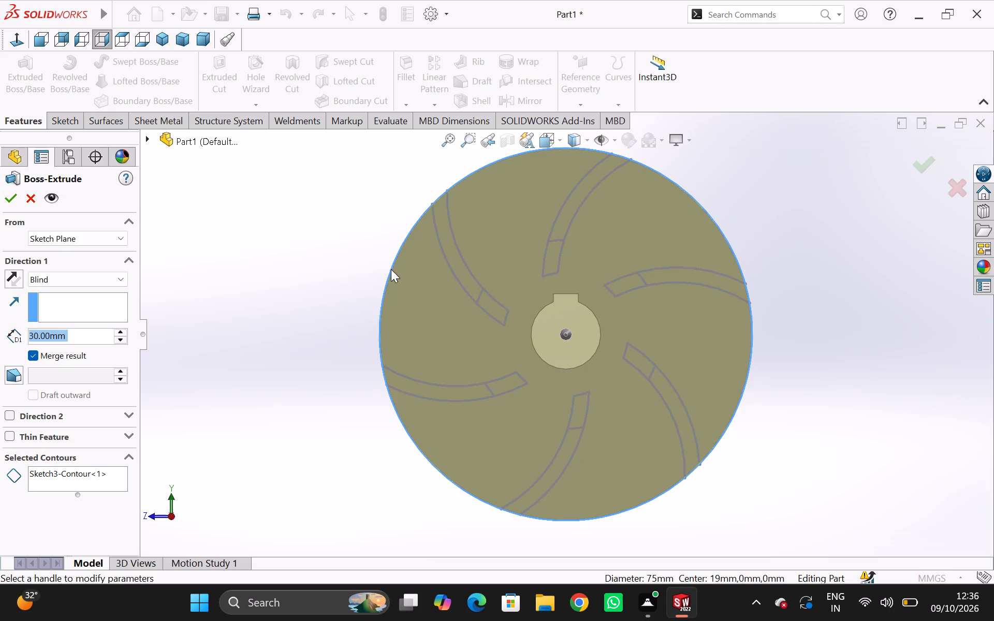
pyautogui.middleClick(344, 362)
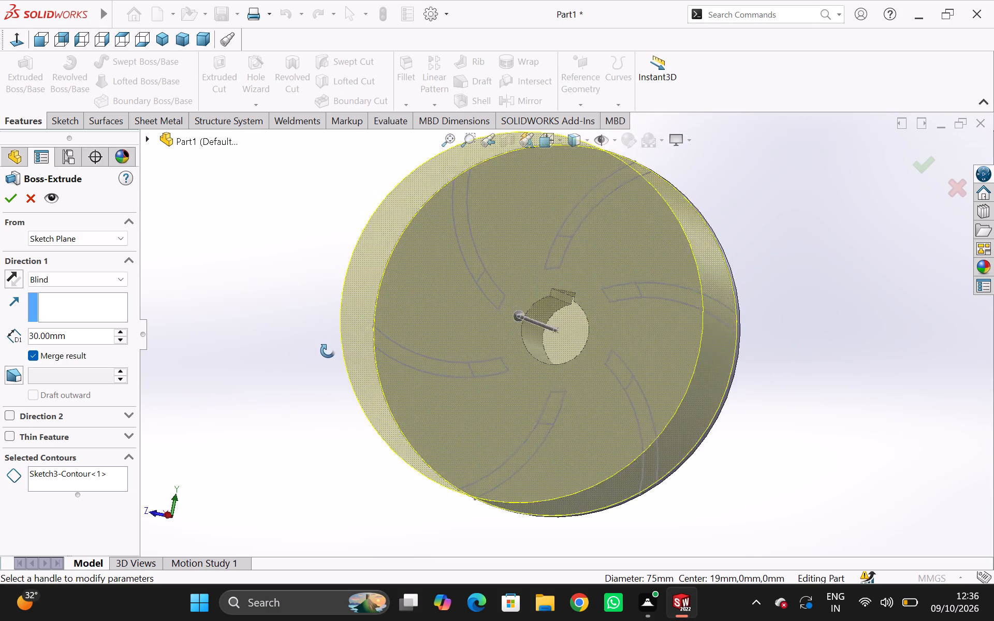
pyautogui.click(460, 317)
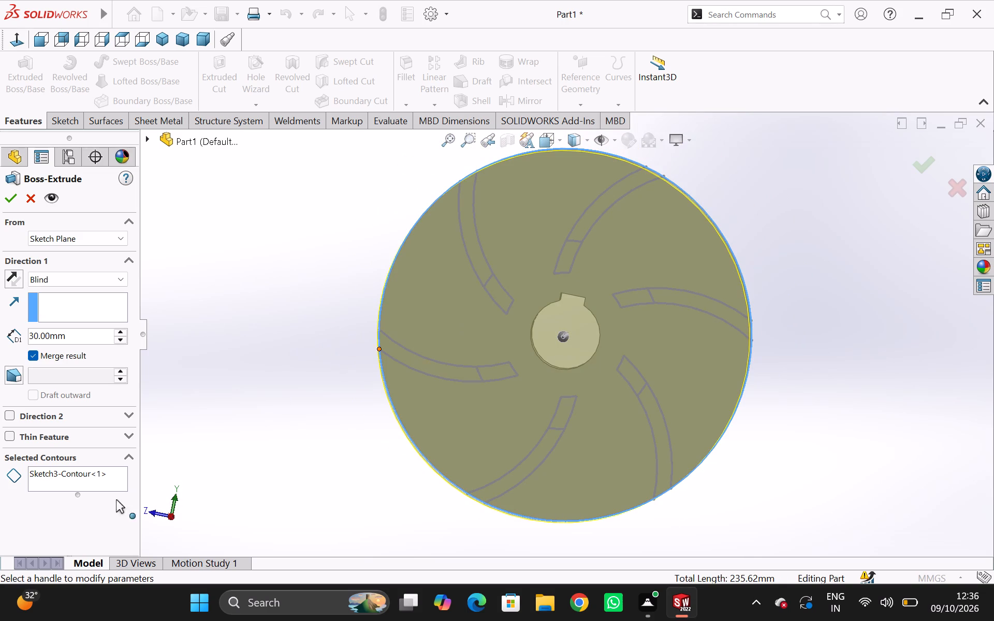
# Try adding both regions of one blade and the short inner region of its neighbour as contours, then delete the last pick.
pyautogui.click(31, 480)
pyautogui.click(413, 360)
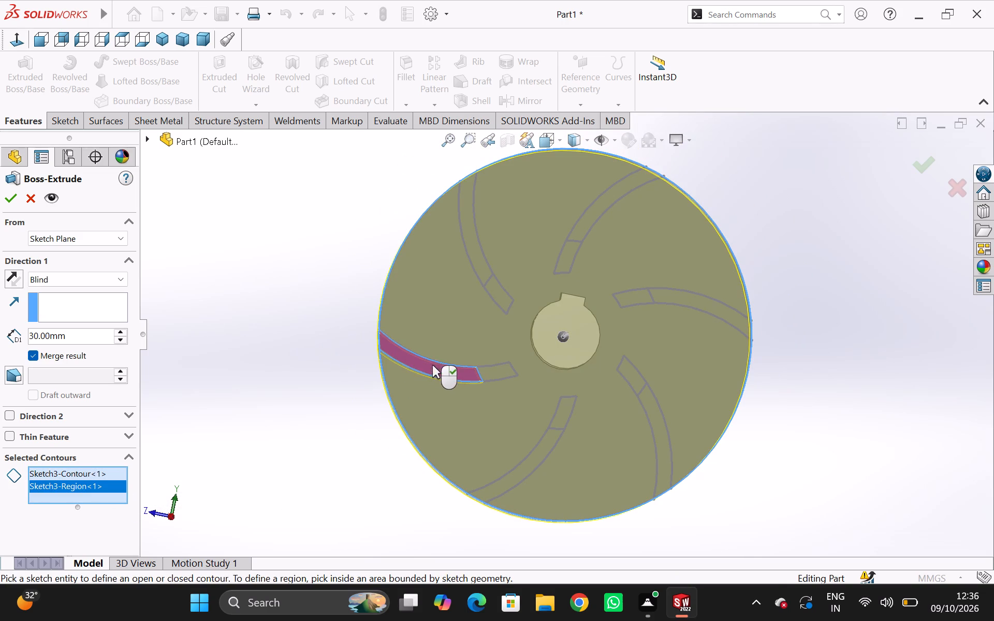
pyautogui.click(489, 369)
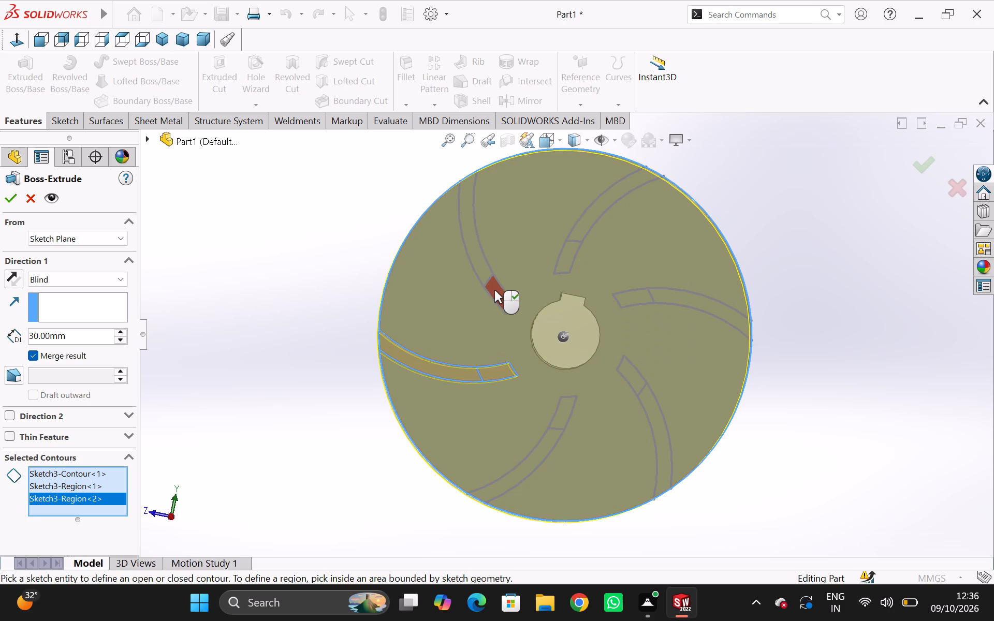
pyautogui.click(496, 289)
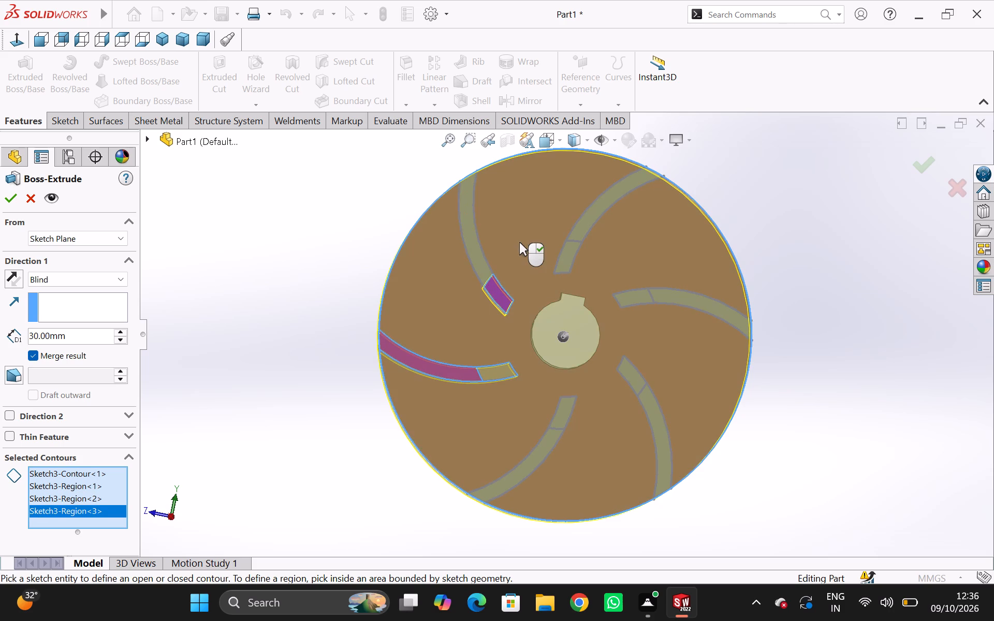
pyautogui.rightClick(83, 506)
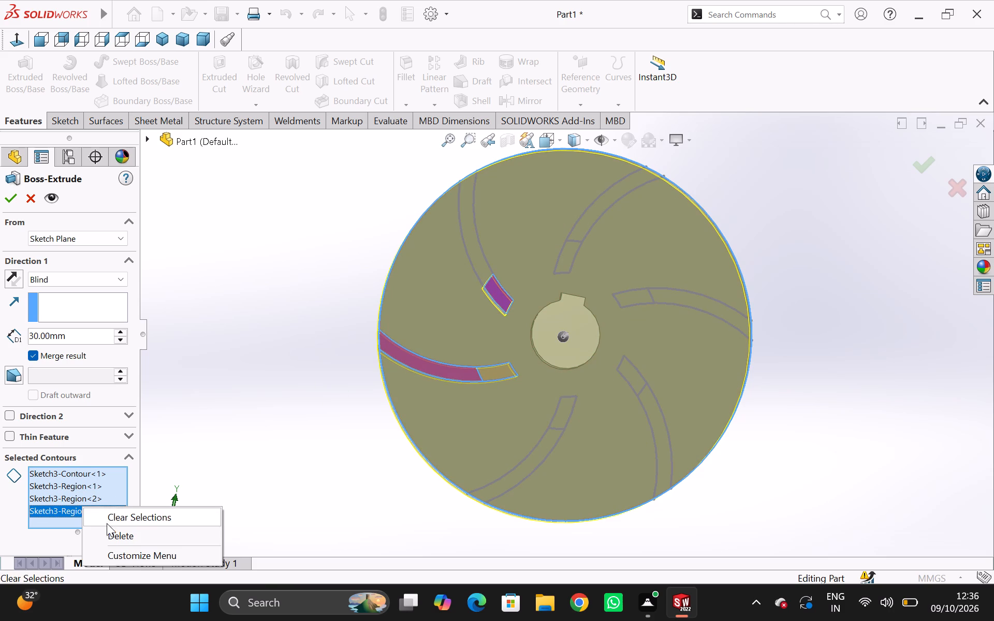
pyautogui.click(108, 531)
# Clear all picked contours, including the outer circle, from the blade extrusion's contour selection.
pyautogui.rightClick(90, 500)
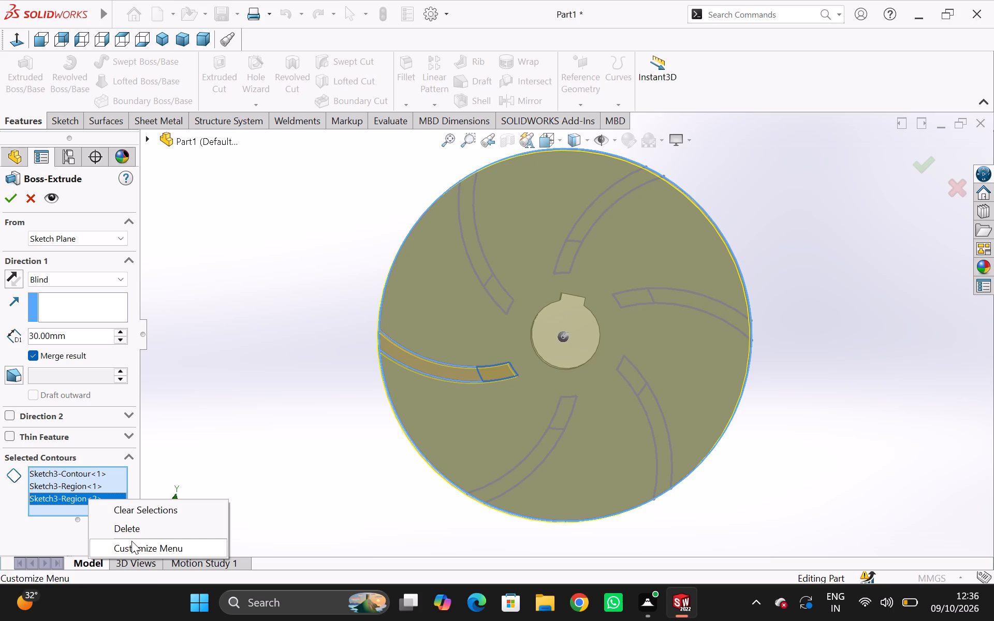
pyautogui.click(131, 541)
pyautogui.click(139, 537)
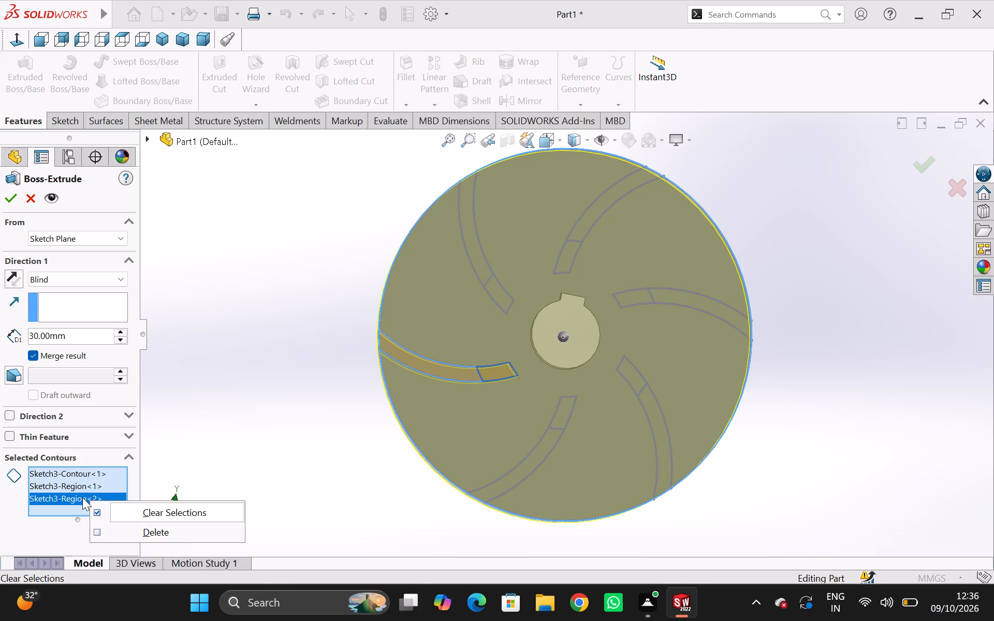
pyautogui.rightClick(75, 490)
pyautogui.click(198, 452)
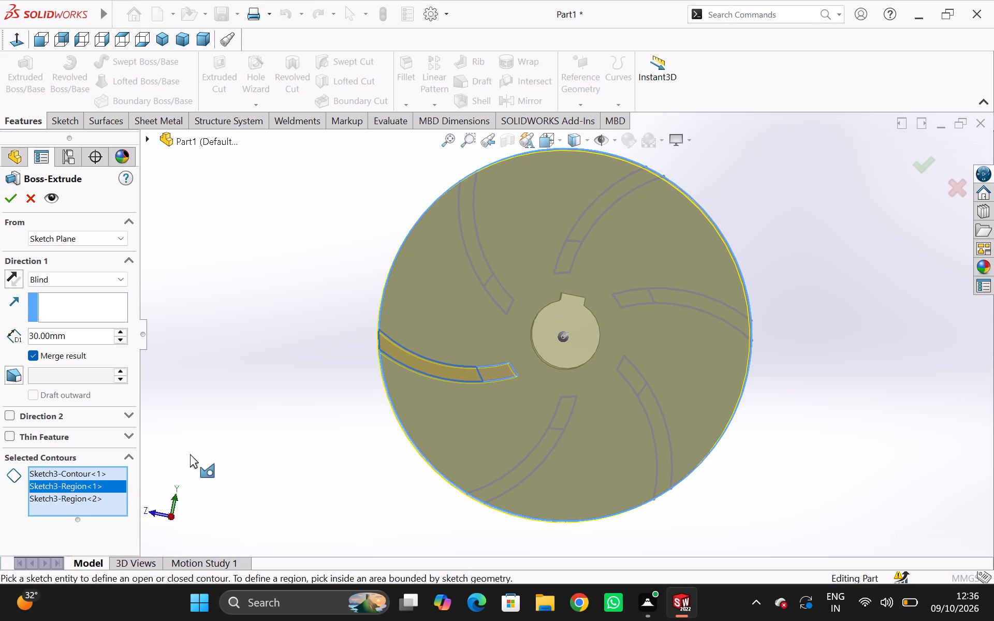
pyautogui.click(88, 497)
pyautogui.rightClick(88, 497)
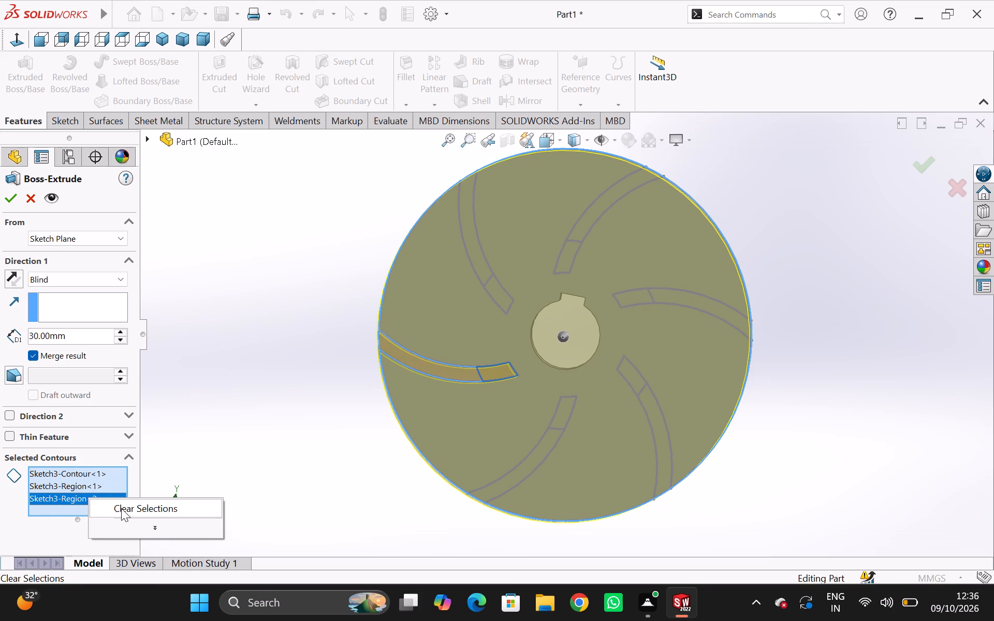
pyautogui.click(121, 509)
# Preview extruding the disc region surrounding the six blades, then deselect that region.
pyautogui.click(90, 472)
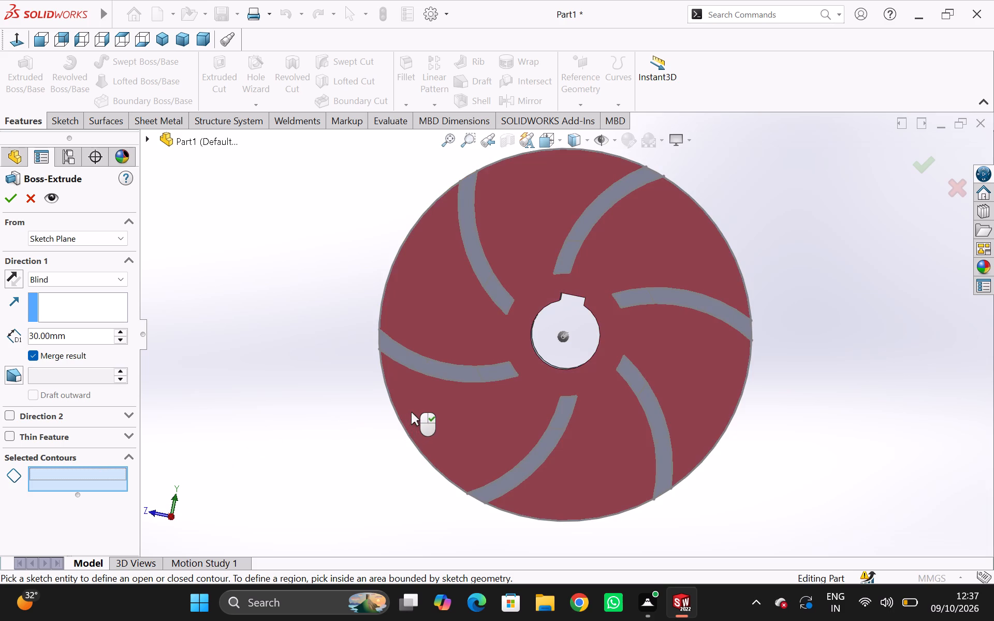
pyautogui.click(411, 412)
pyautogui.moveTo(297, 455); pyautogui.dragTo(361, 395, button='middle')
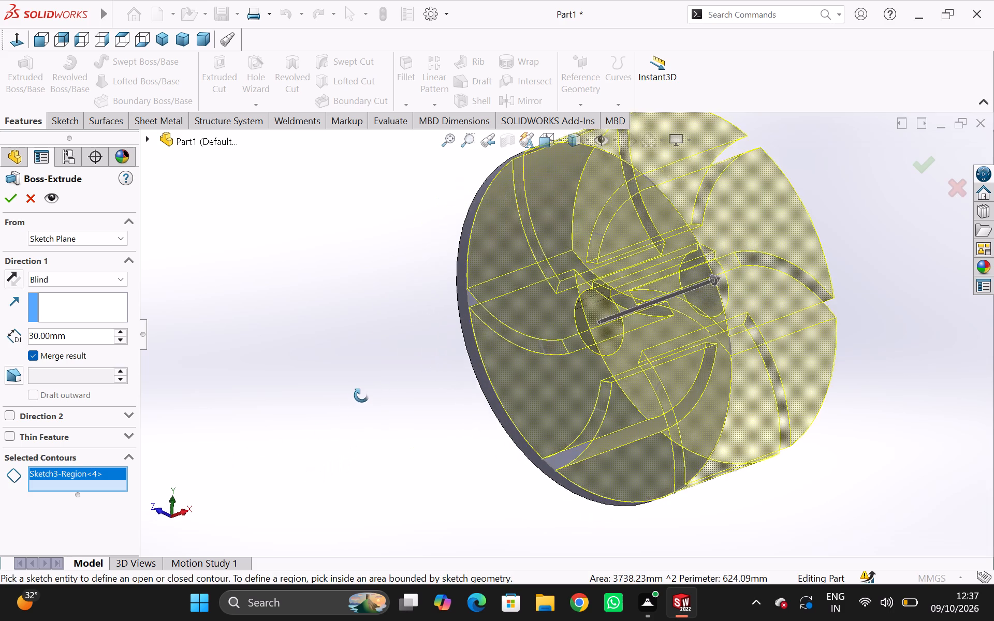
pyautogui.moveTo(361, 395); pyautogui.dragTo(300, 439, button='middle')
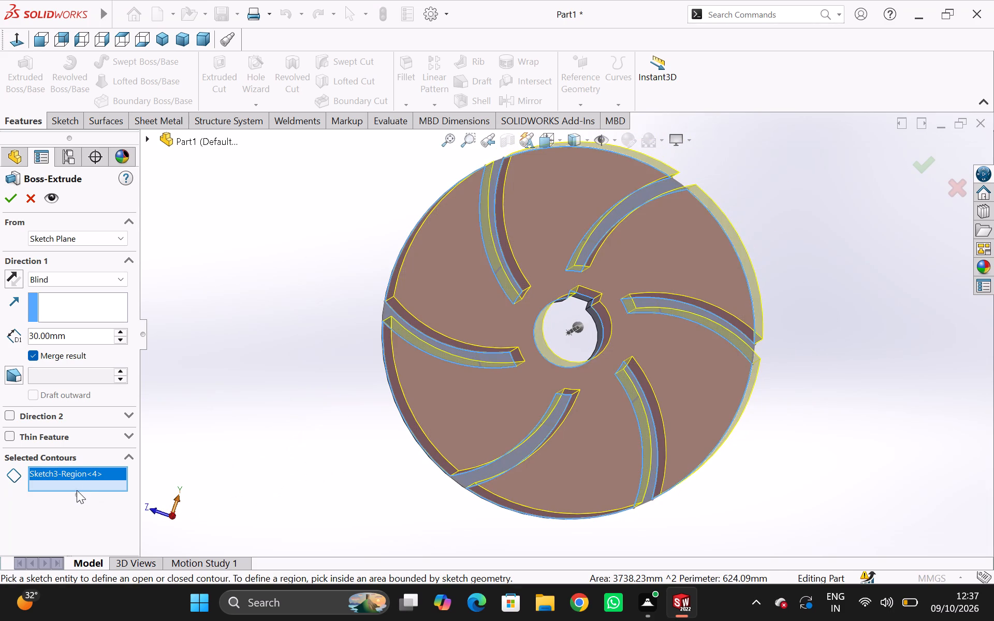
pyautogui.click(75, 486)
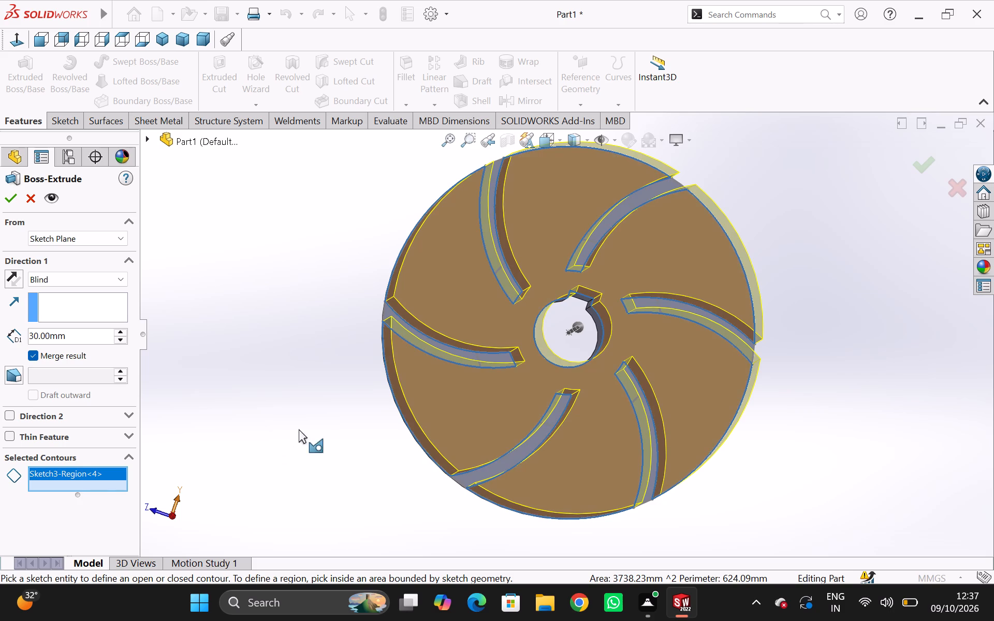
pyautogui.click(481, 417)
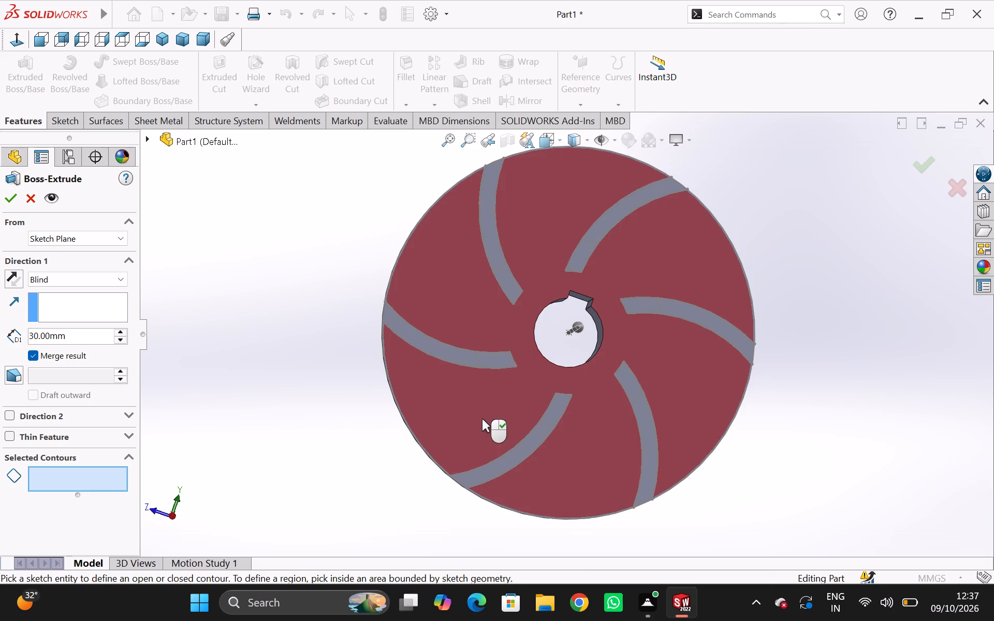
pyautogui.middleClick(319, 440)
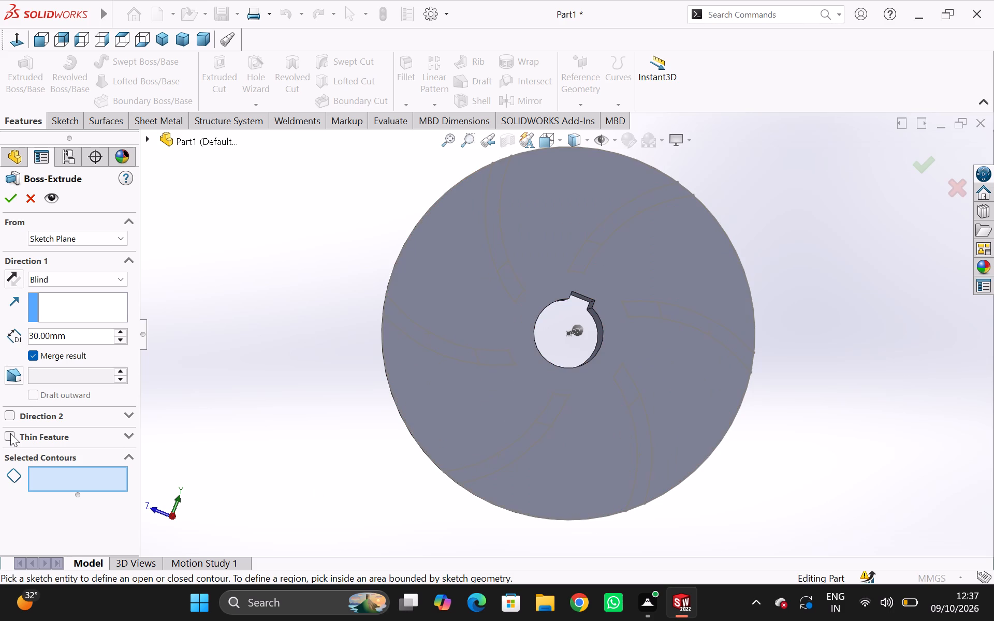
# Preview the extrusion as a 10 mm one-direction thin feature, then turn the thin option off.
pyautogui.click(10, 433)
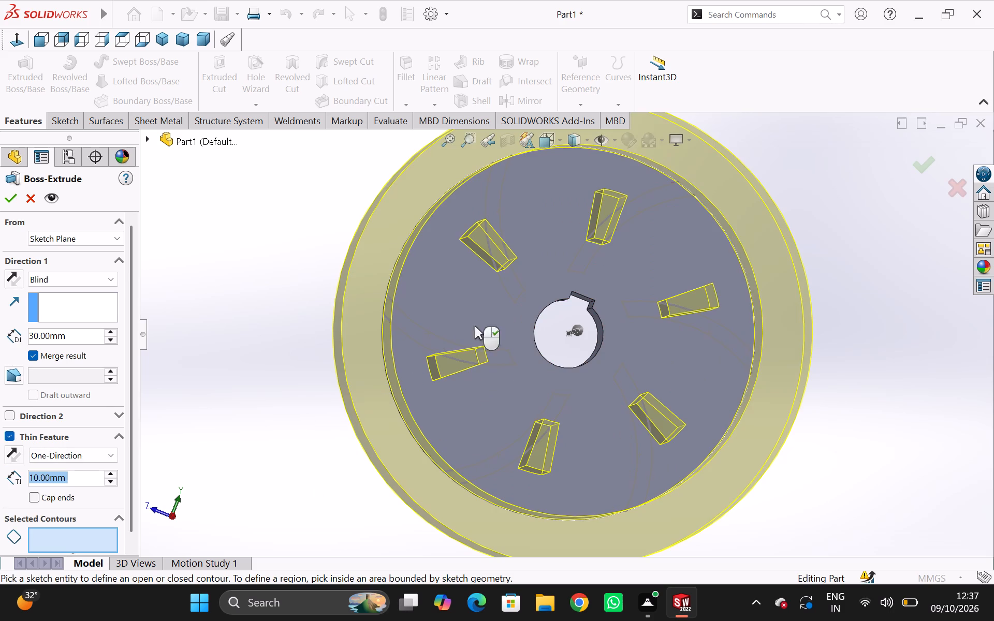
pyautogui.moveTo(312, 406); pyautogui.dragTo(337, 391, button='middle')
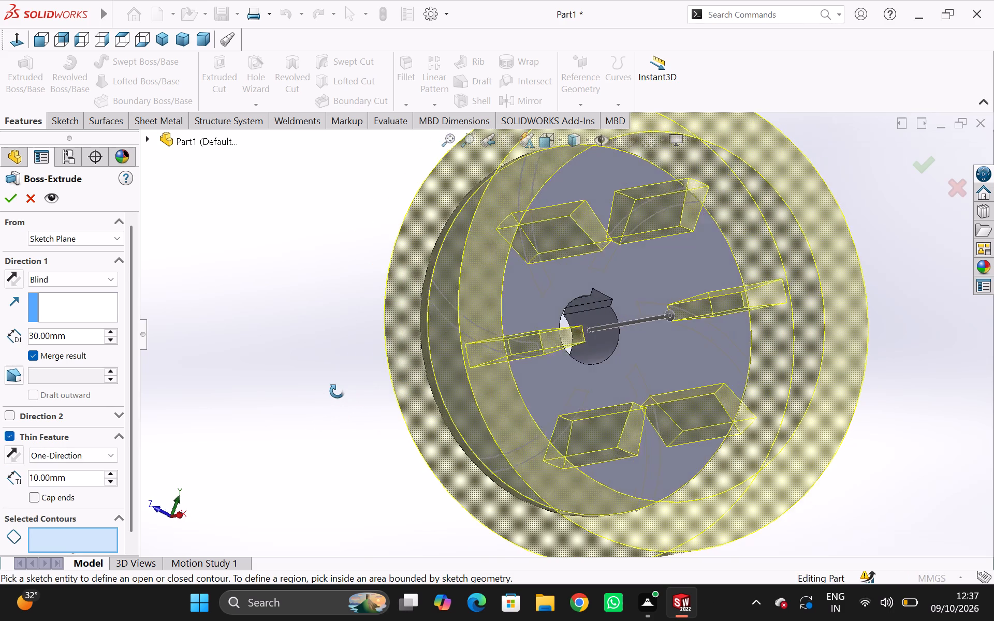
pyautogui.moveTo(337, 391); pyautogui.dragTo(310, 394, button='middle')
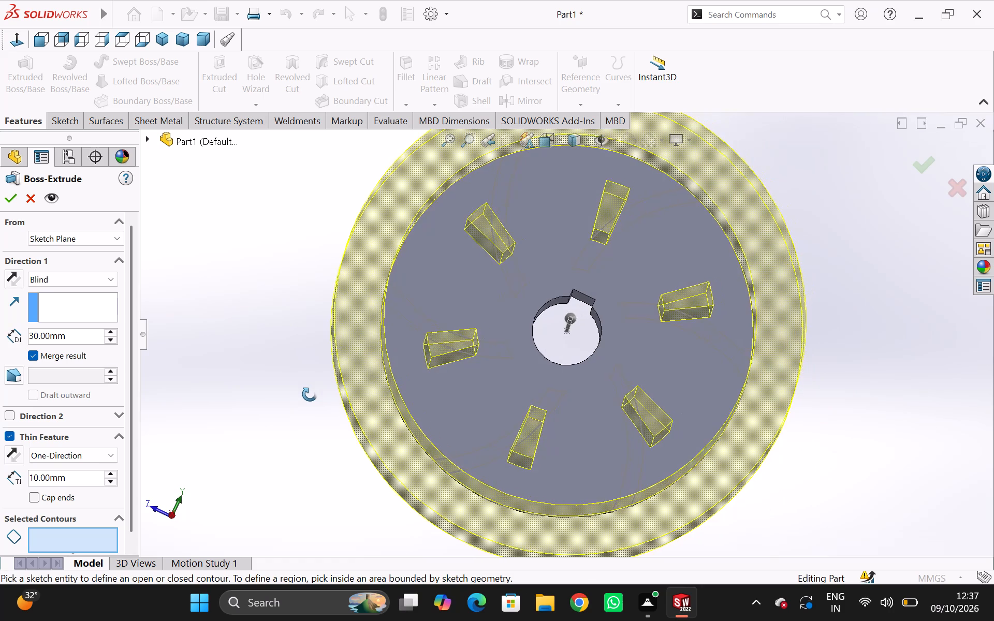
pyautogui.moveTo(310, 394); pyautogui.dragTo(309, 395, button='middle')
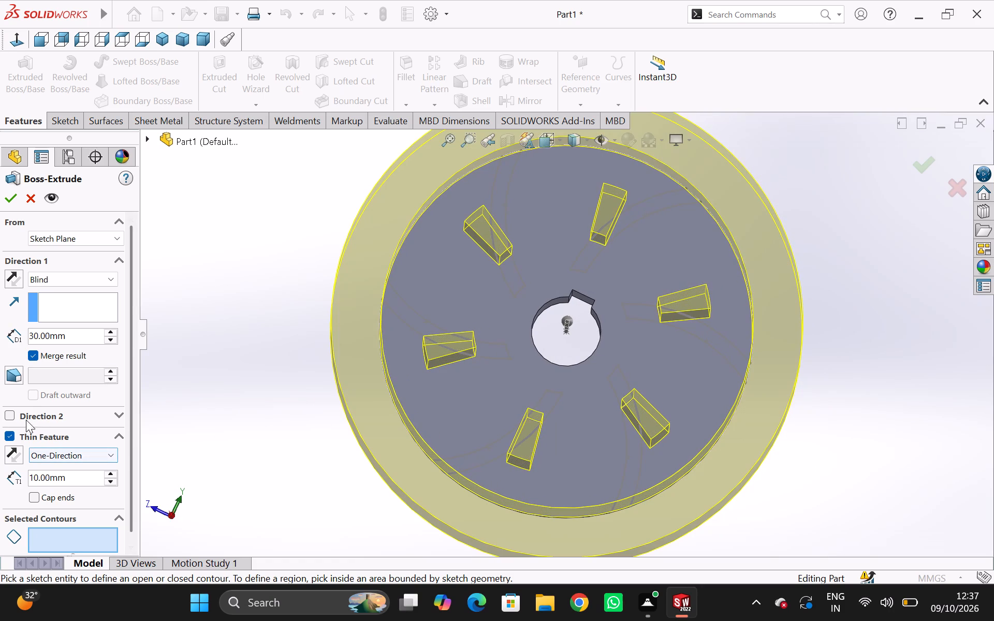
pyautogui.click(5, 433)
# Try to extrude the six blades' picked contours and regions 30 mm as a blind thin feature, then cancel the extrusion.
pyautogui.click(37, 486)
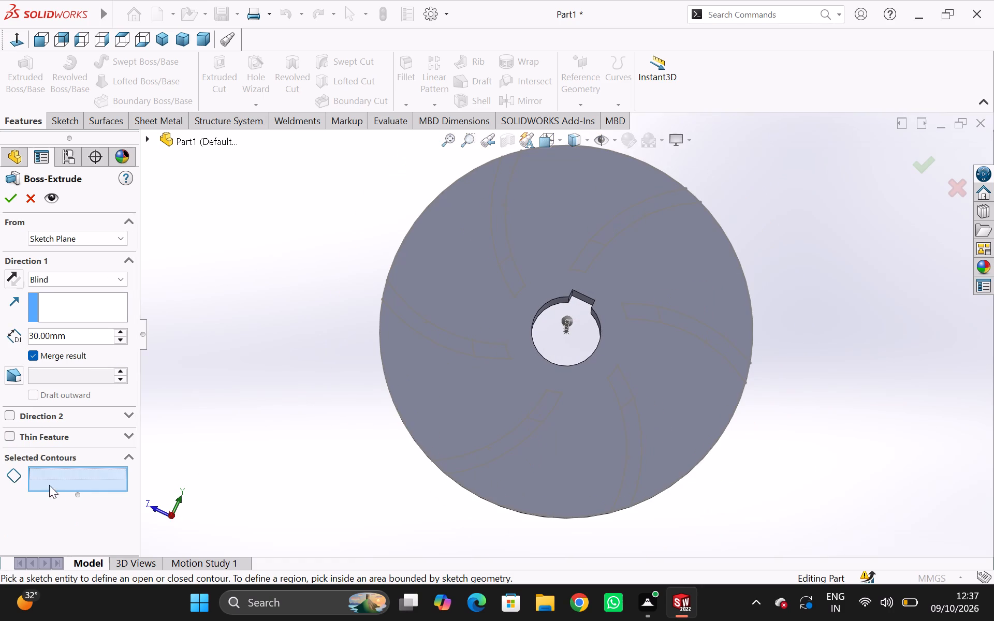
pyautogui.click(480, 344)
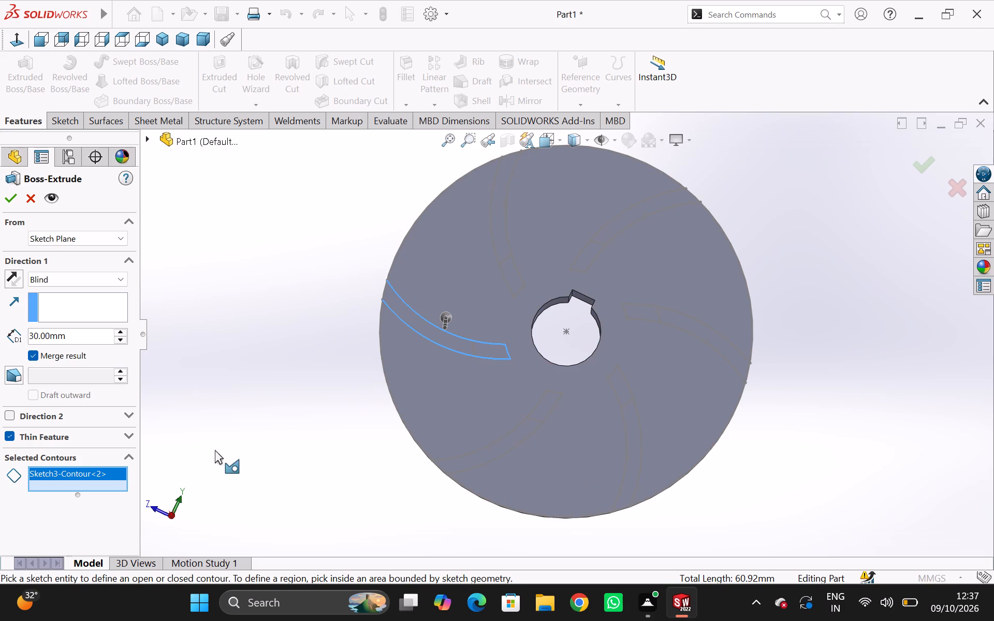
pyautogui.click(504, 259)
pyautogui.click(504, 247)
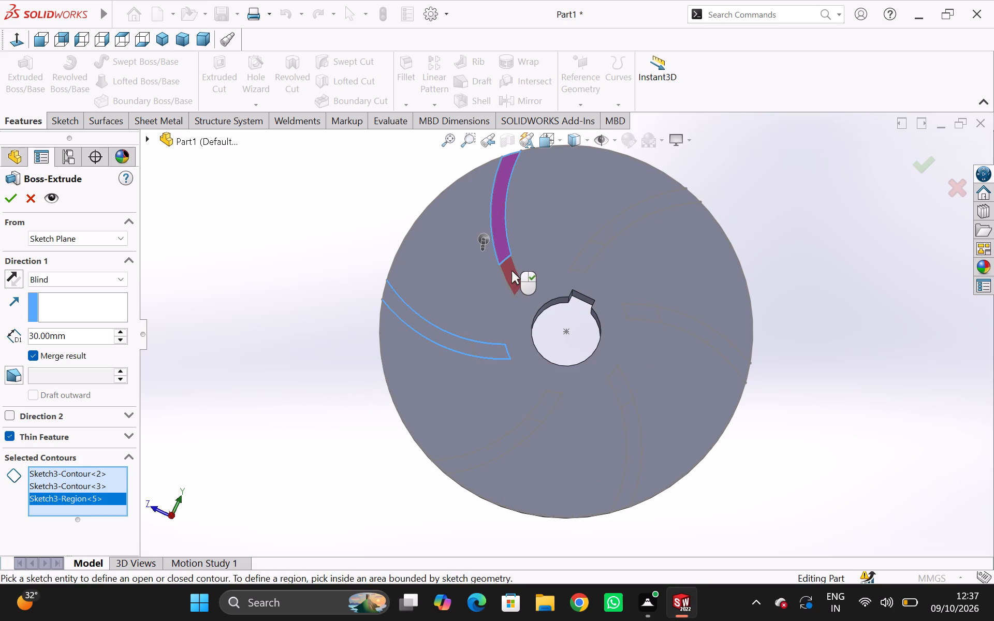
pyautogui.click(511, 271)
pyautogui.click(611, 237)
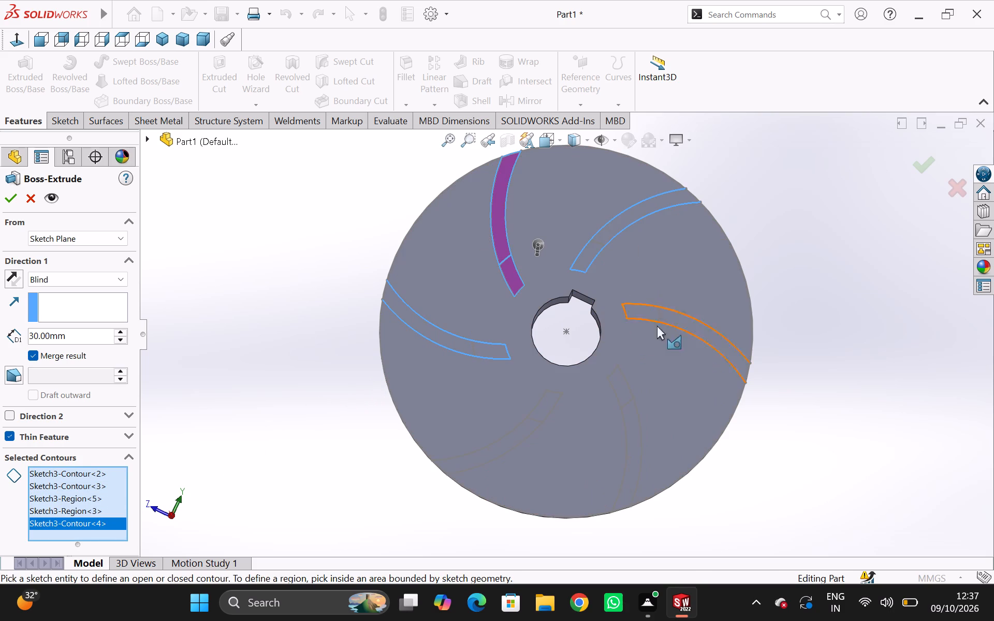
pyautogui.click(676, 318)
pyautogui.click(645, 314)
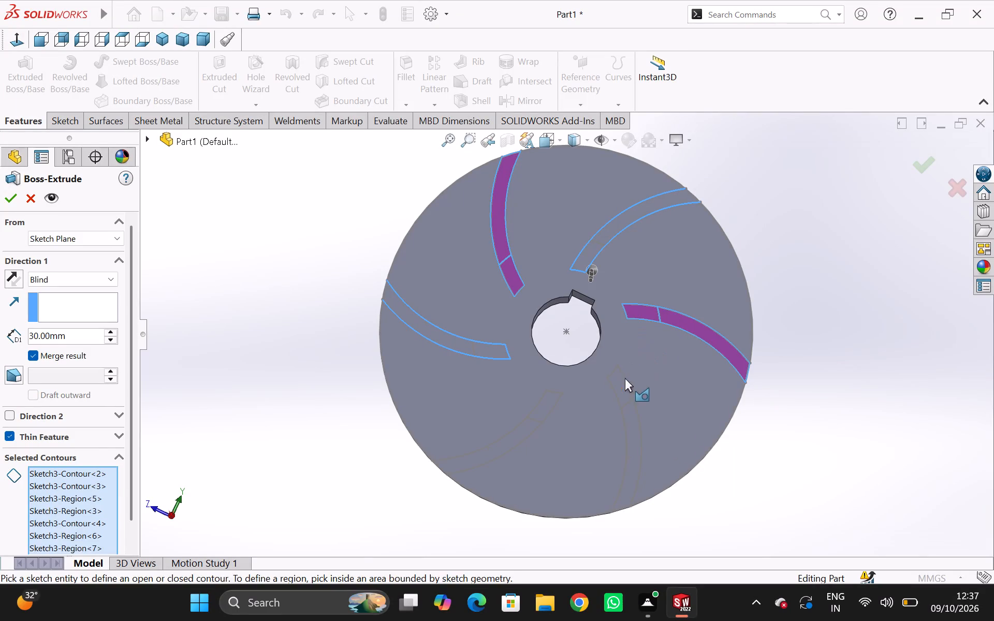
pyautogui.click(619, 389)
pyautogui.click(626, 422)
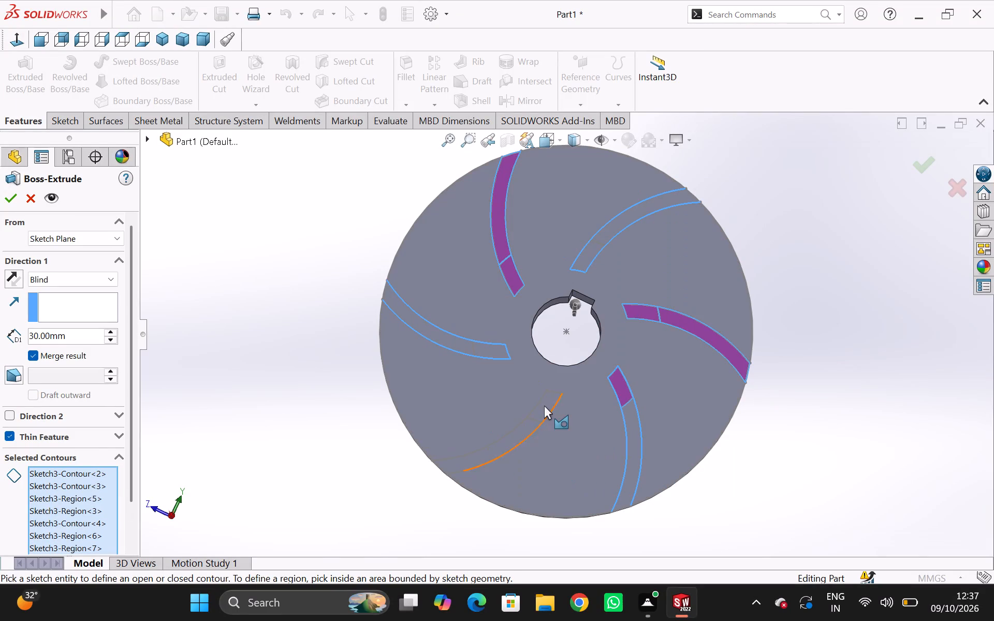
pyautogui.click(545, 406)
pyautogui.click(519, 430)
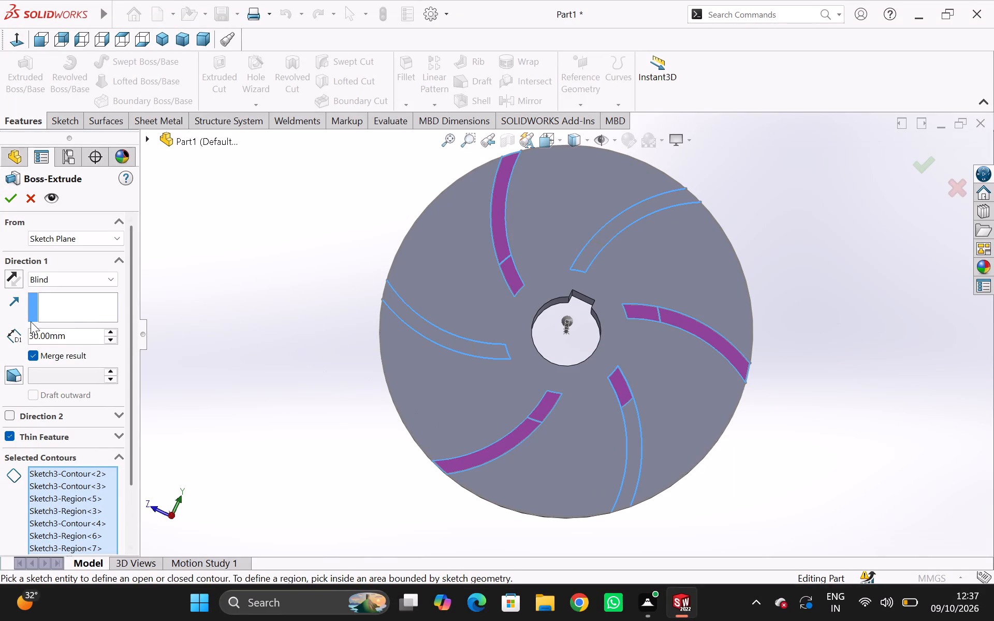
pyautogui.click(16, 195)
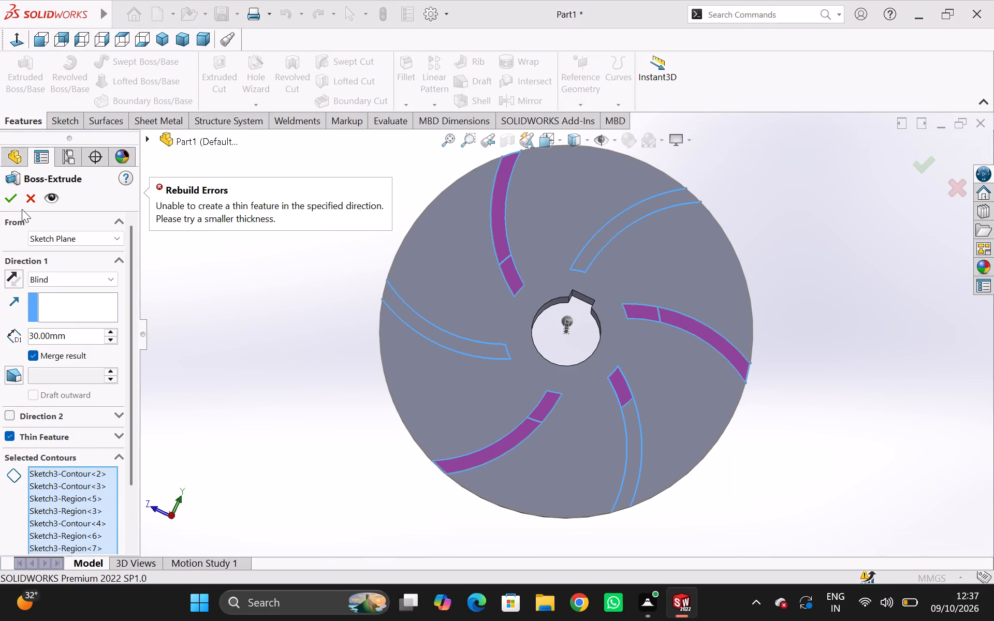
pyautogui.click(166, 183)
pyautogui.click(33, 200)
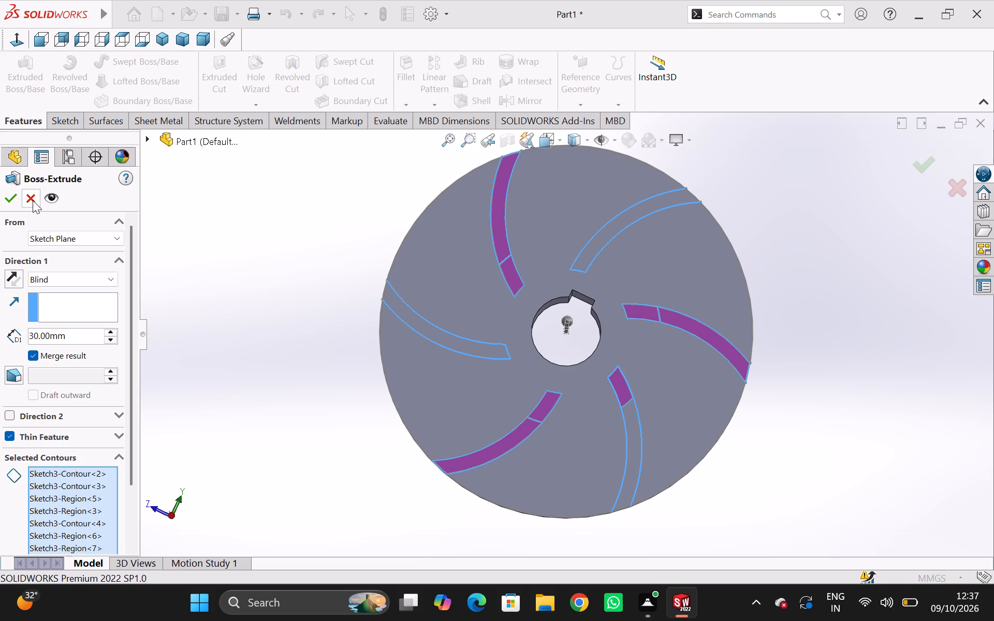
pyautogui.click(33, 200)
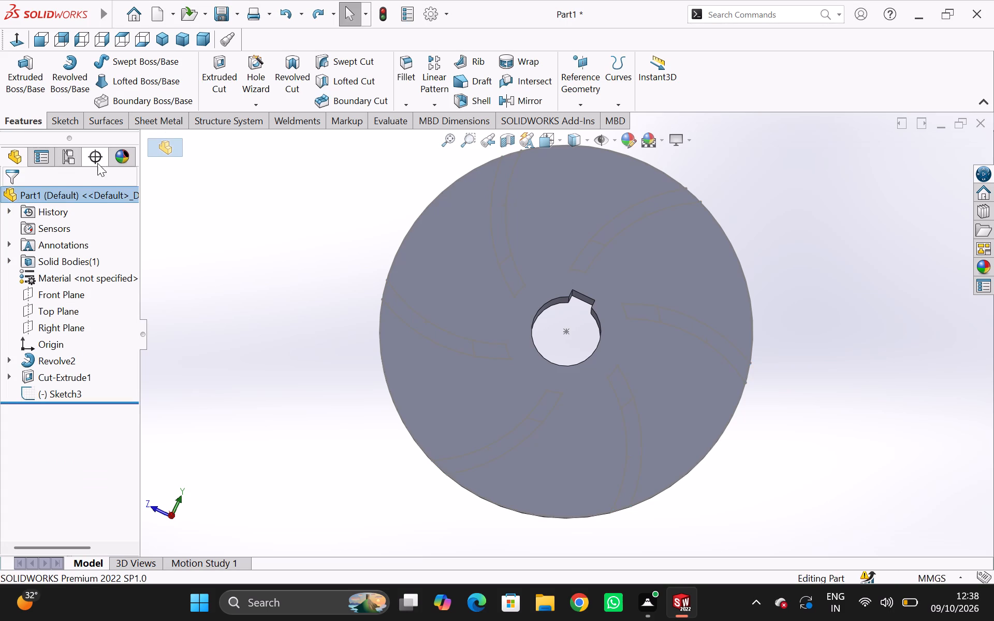
# Reopen the blade sketch and trim away the six outer-circle arcs between the blades, keeping the short arcs at the blade tips.
pyautogui.hotkey('ctrl', 'z')
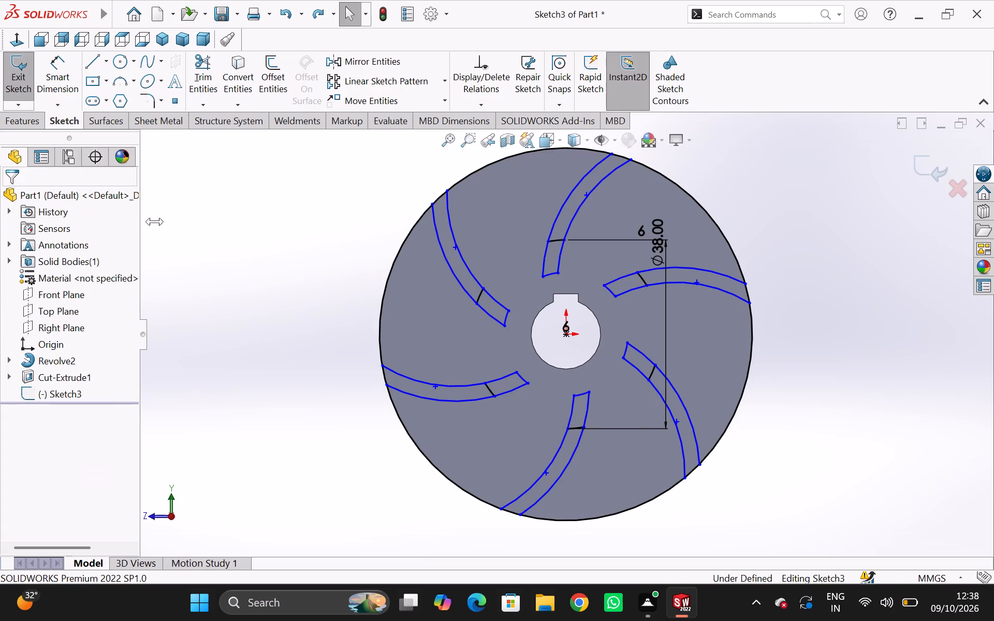
pyautogui.click(211, 82)
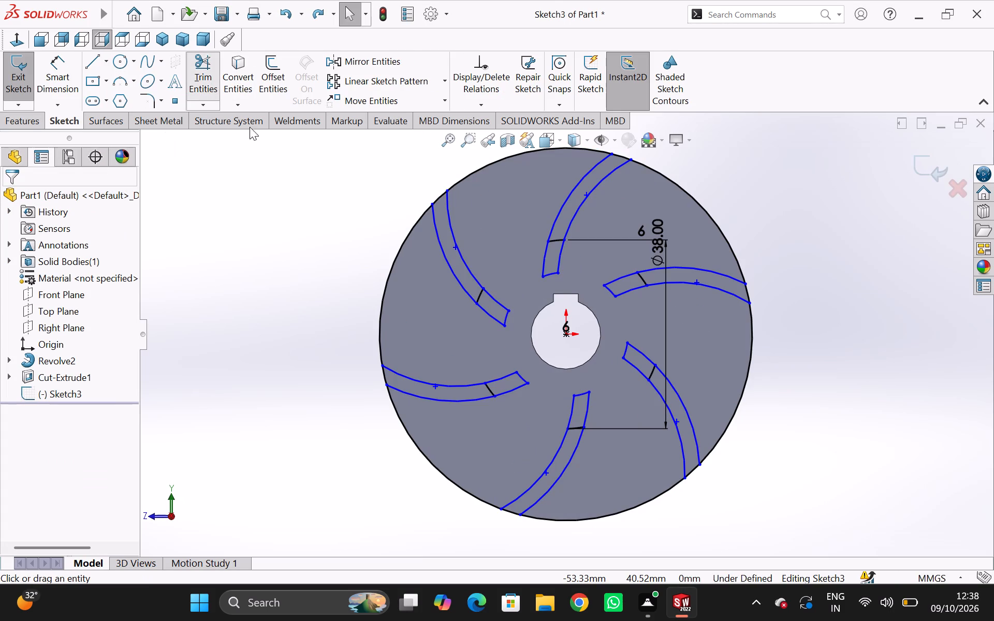
pyautogui.click(475, 171)
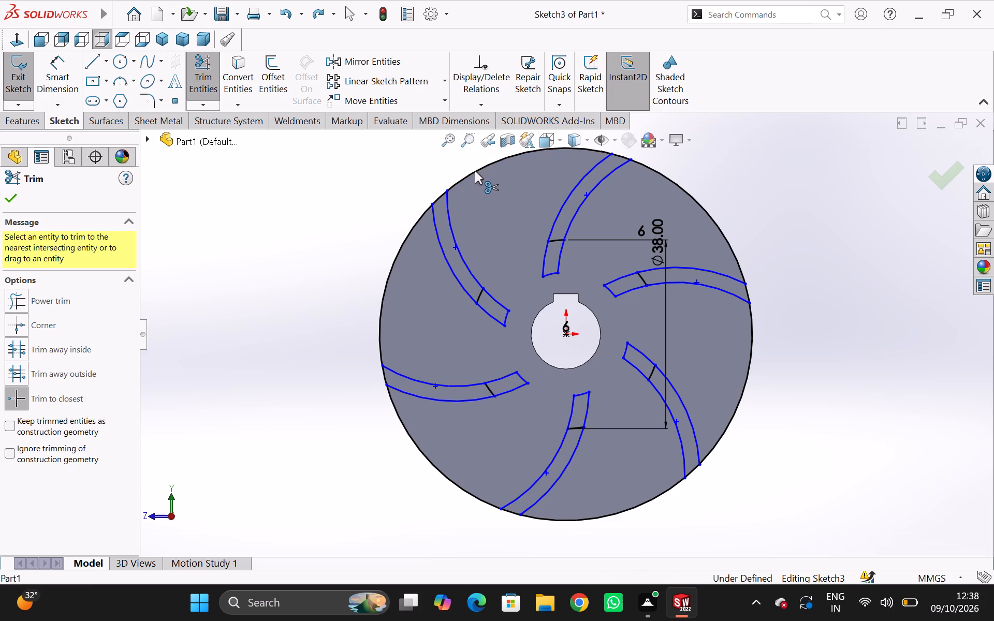
pyautogui.click(690, 197)
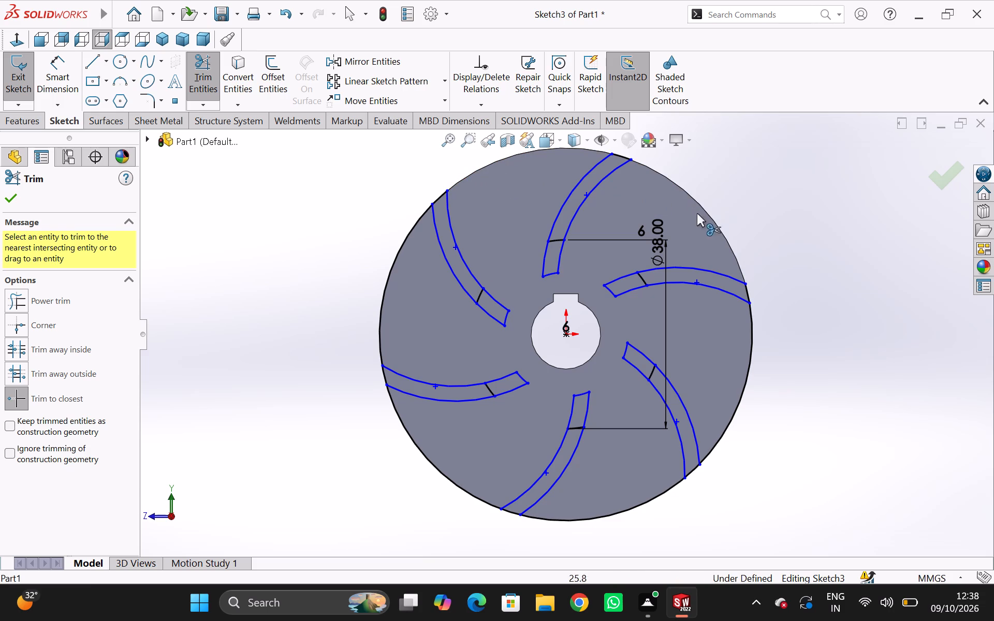
pyautogui.click(751, 323)
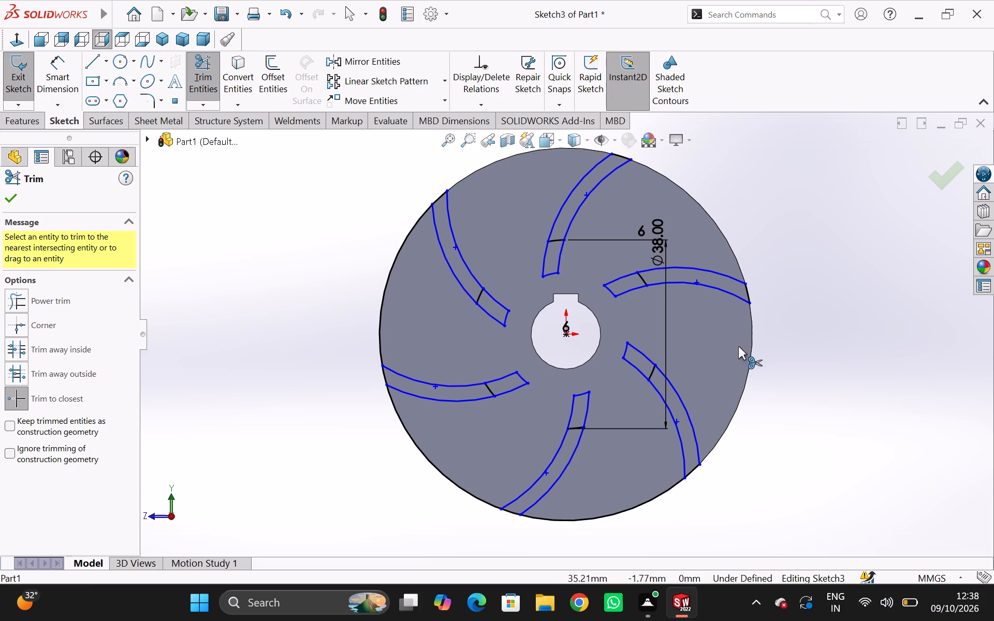
pyautogui.click(613, 514)
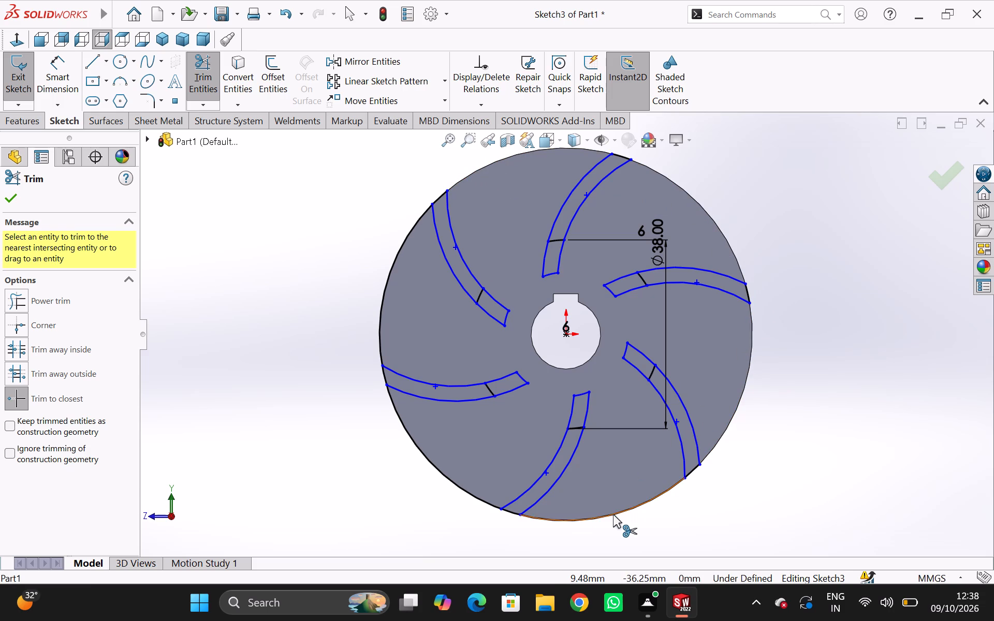
pyautogui.click(455, 482)
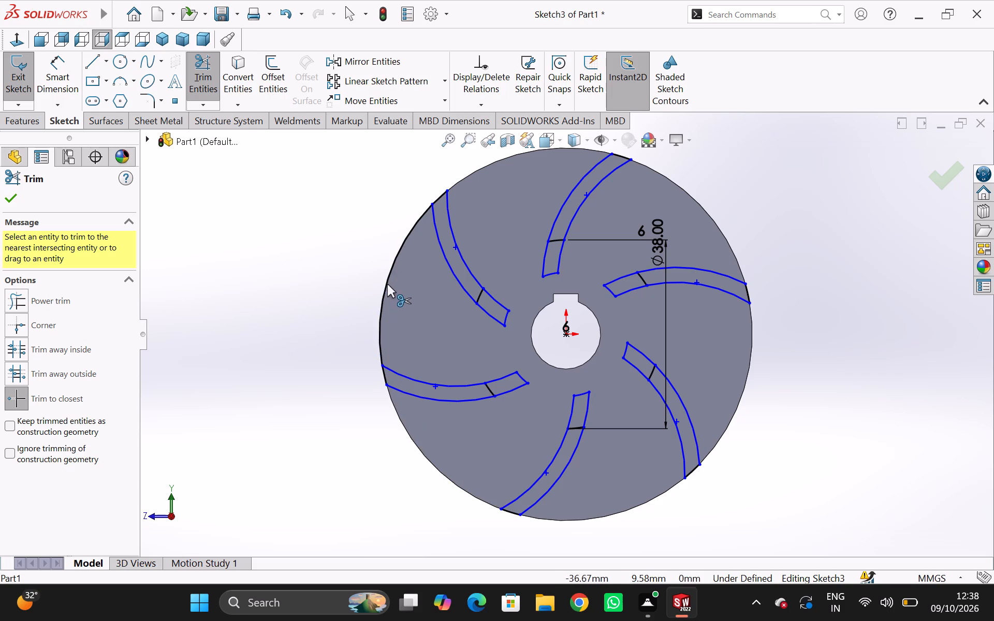
pyautogui.click(389, 282)
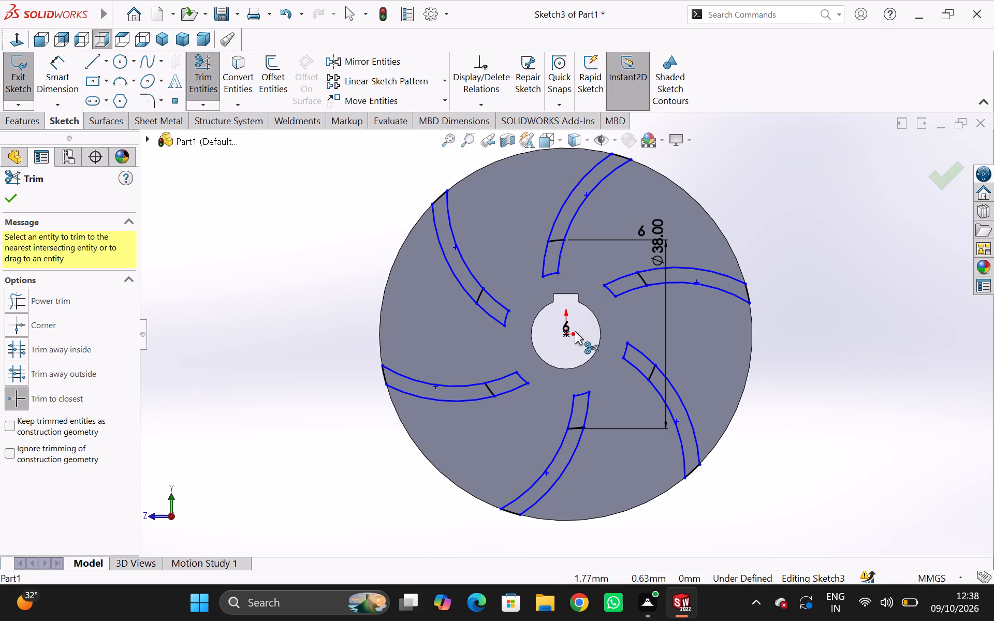
pyautogui.click(564, 326)
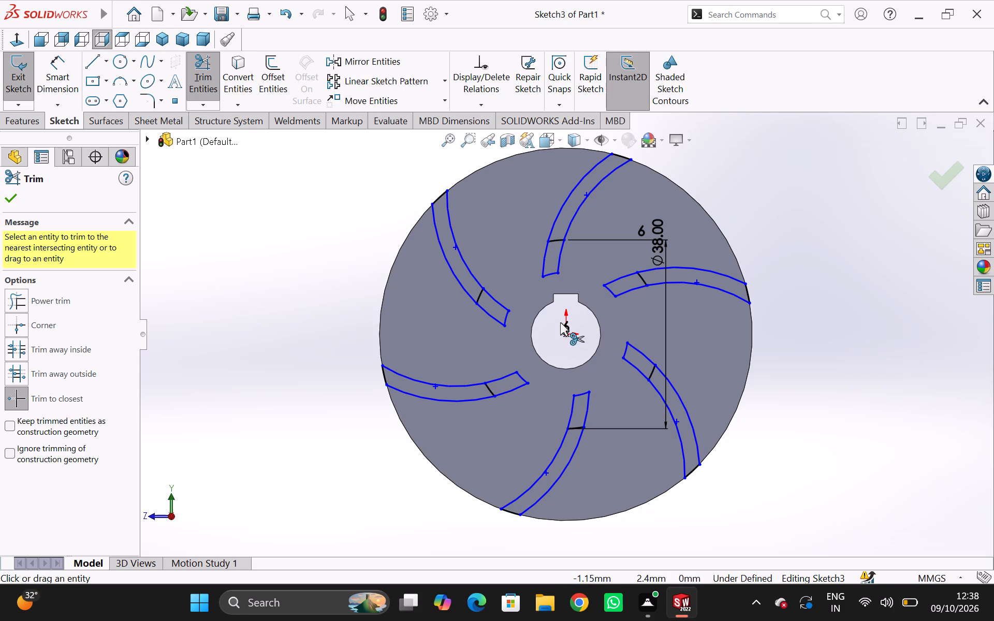
pyautogui.moveTo(566, 328); pyautogui.dragTo(541, 341)
pyautogui.press('Escape')
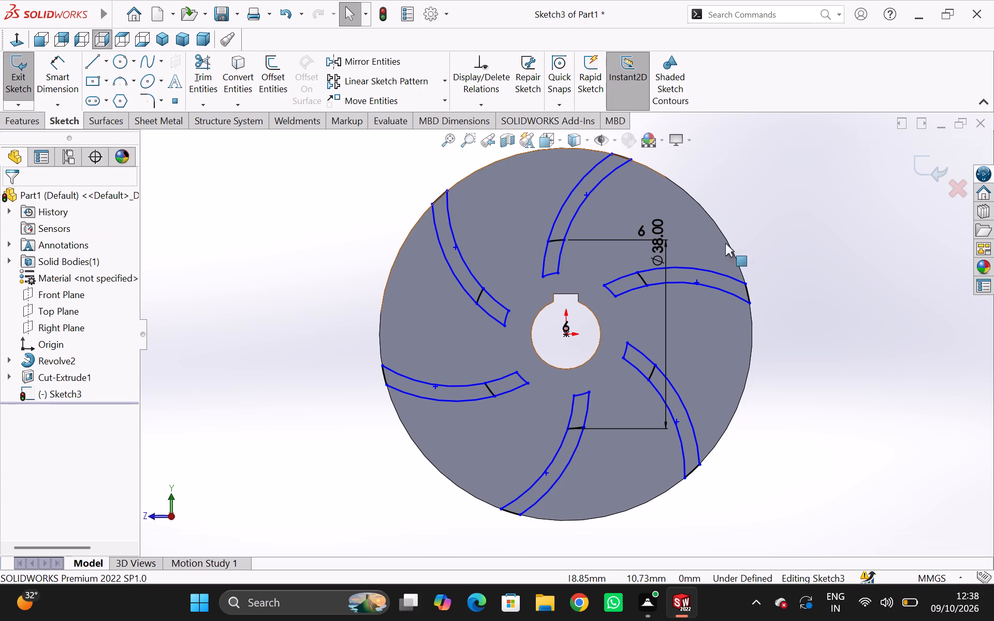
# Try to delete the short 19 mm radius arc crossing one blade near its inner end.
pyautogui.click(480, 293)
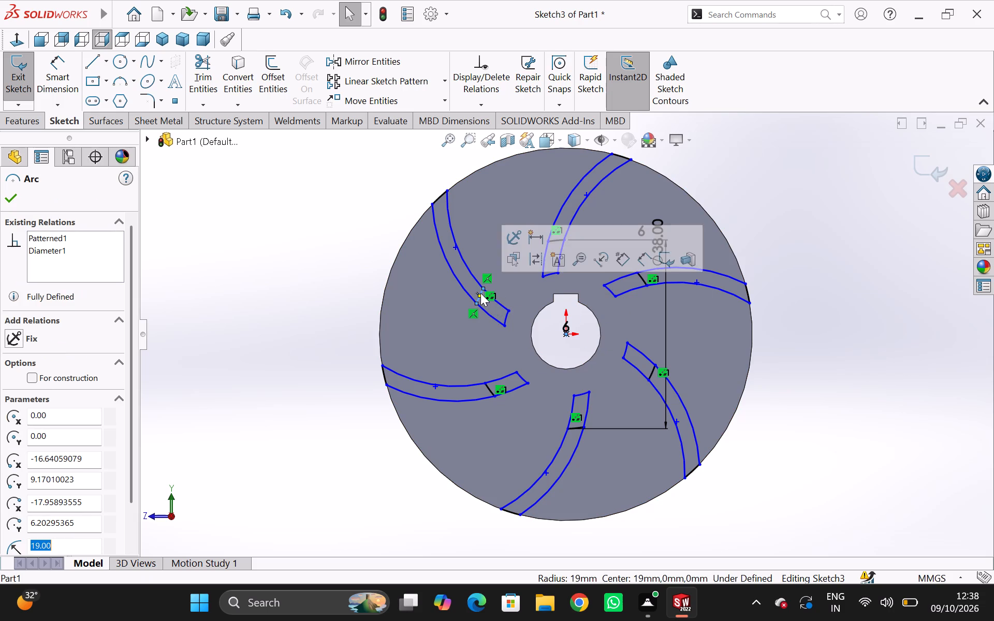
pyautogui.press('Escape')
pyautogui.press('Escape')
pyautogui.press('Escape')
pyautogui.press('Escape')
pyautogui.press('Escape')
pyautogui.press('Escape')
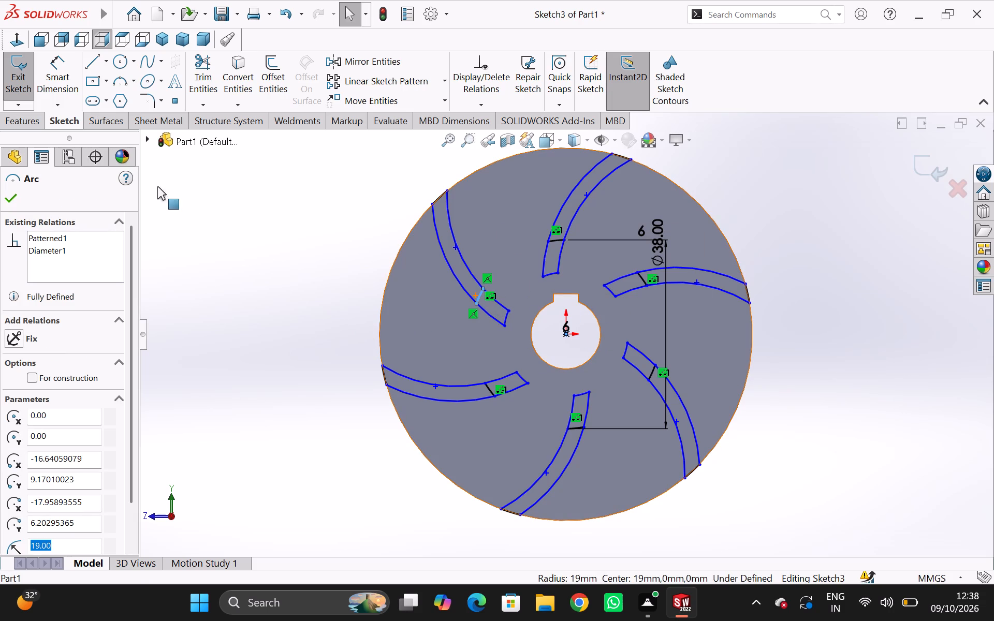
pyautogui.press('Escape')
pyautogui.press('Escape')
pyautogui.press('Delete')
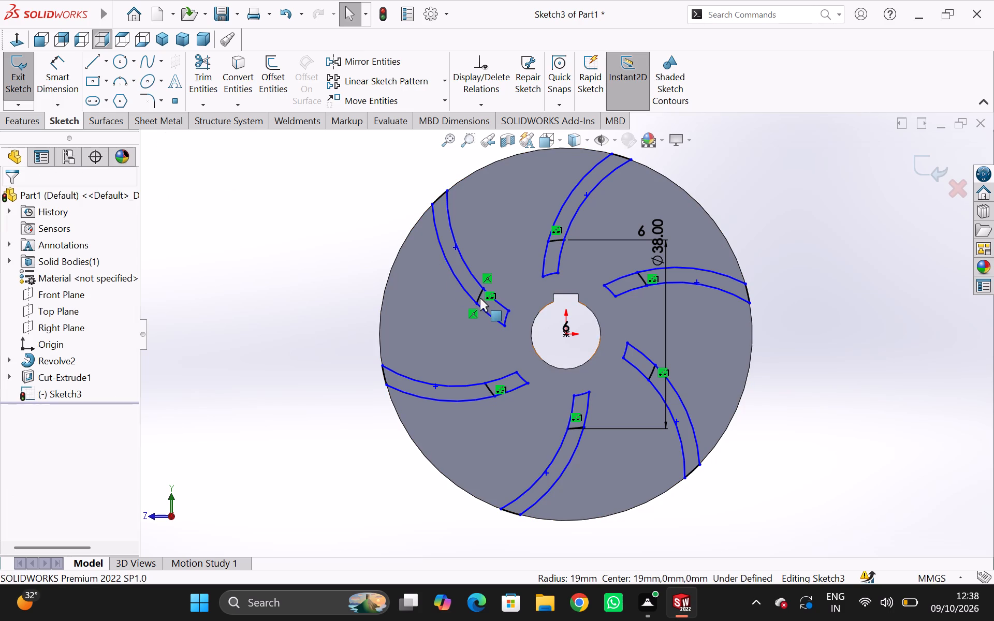
# Trim away the short arc crossing each of the six blades near its inner end, then exit the sketch.
pyautogui.click(200, 67)
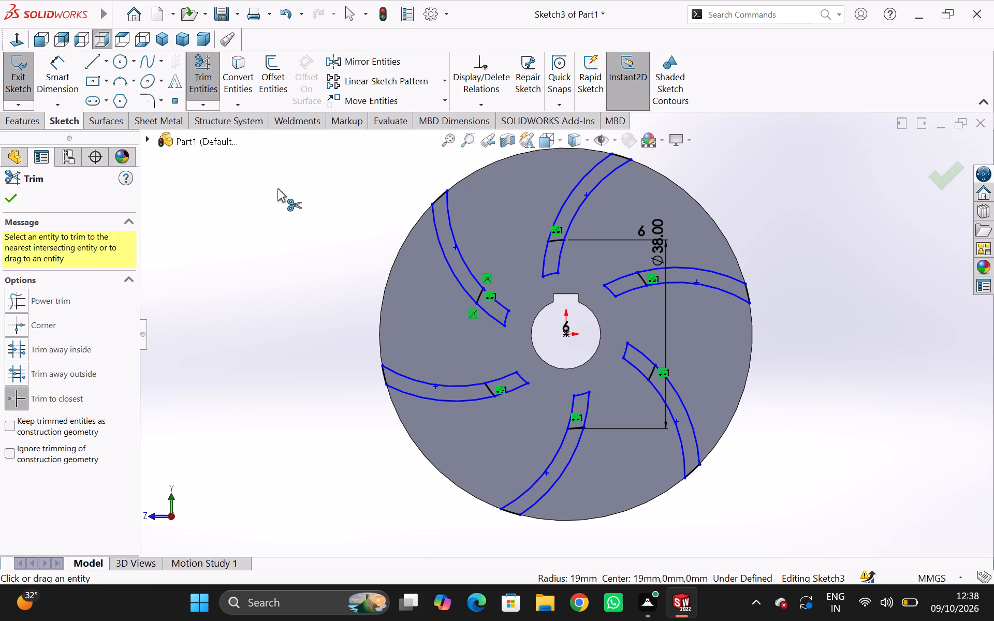
pyautogui.click(480, 293)
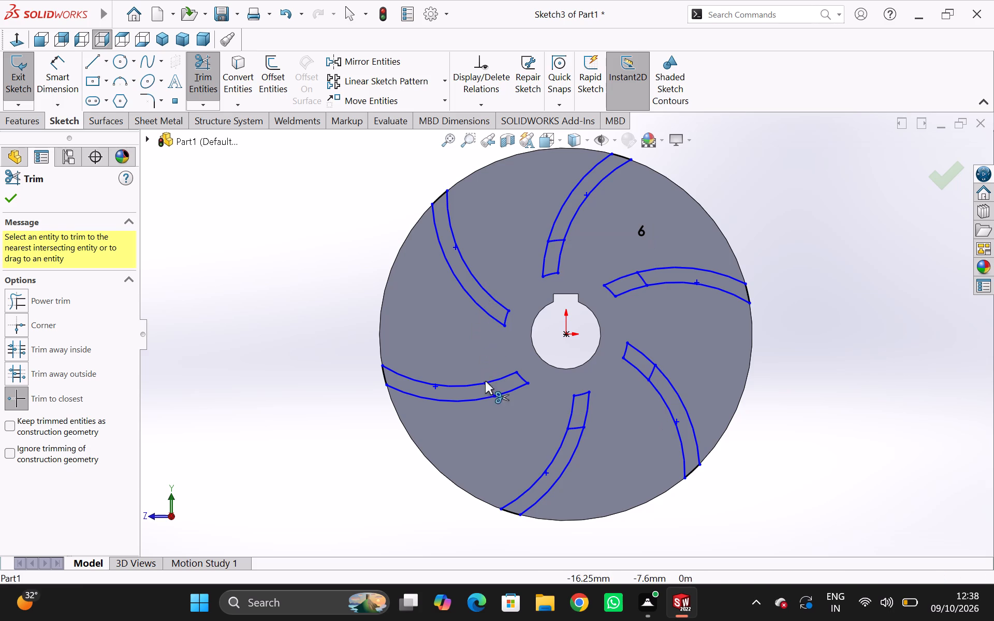
pyautogui.click(489, 392)
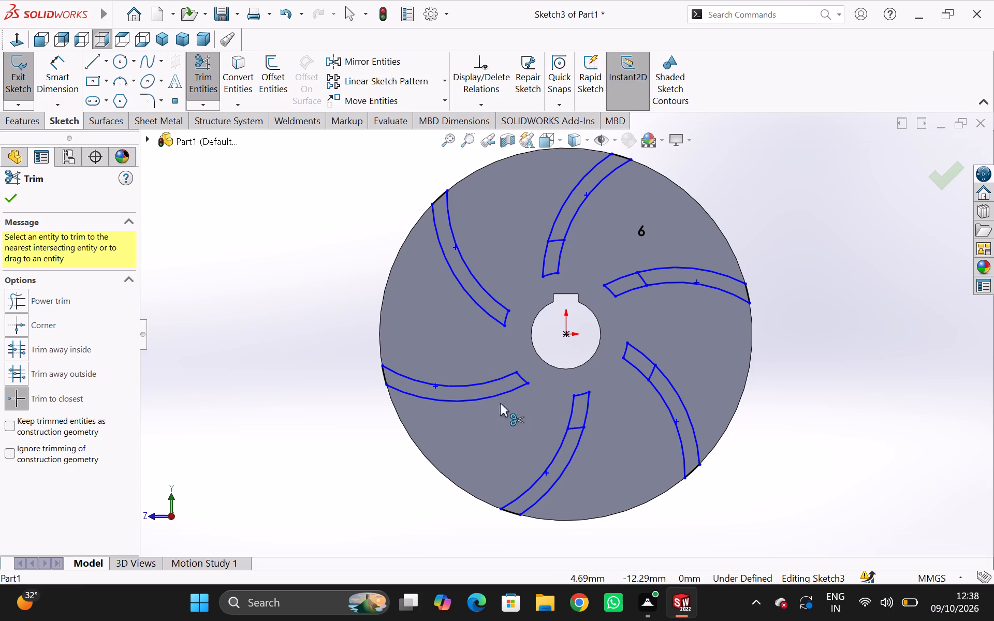
pyautogui.click(577, 426)
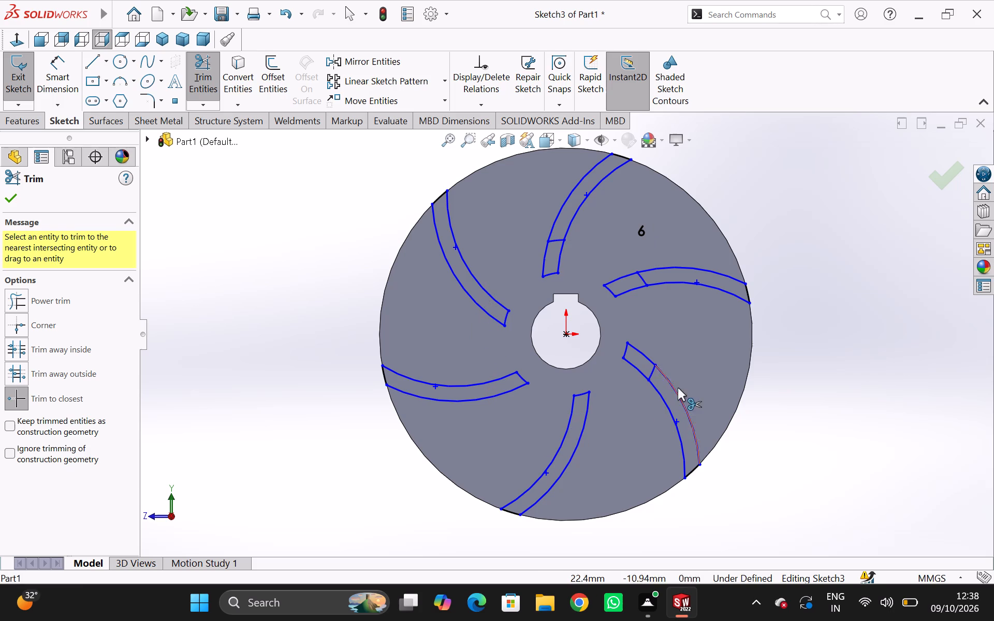
pyautogui.click(651, 375)
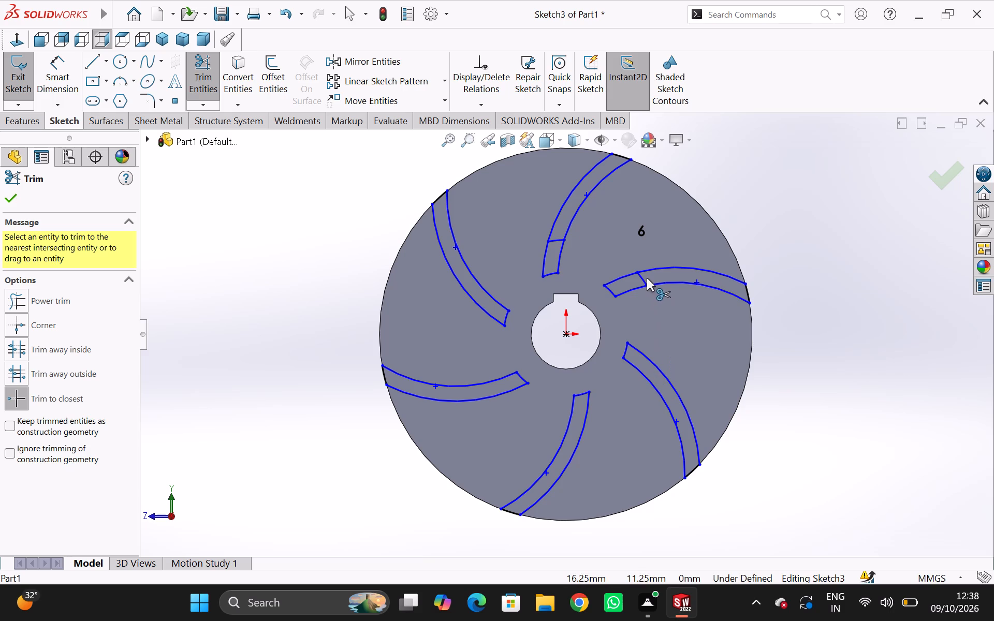
pyautogui.click(644, 277)
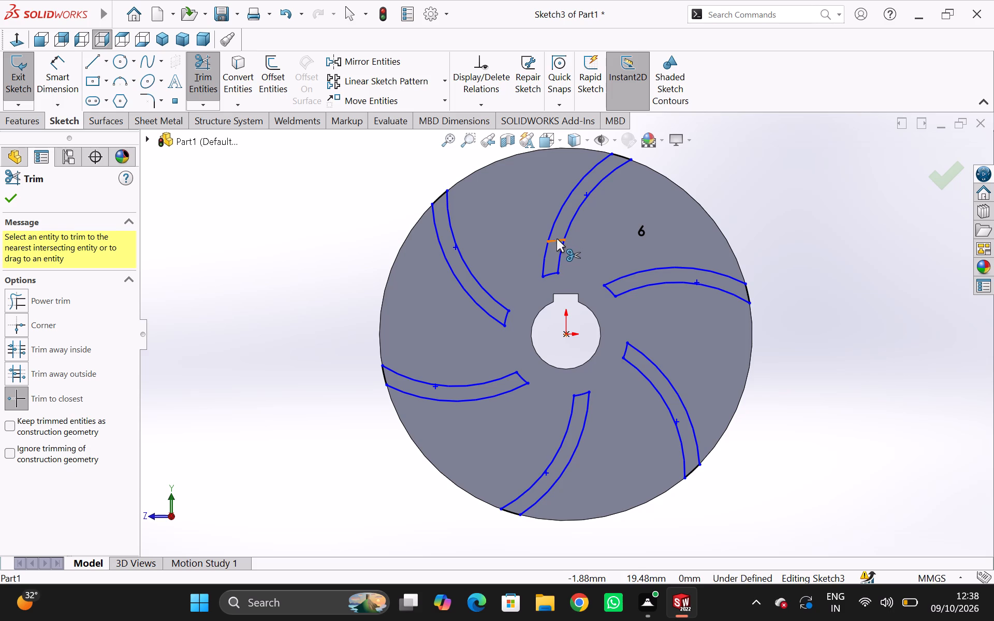
pyautogui.click(557, 240)
pyautogui.scroll(-1, 566, 332)
pyautogui.scroll(2, 566, 332)
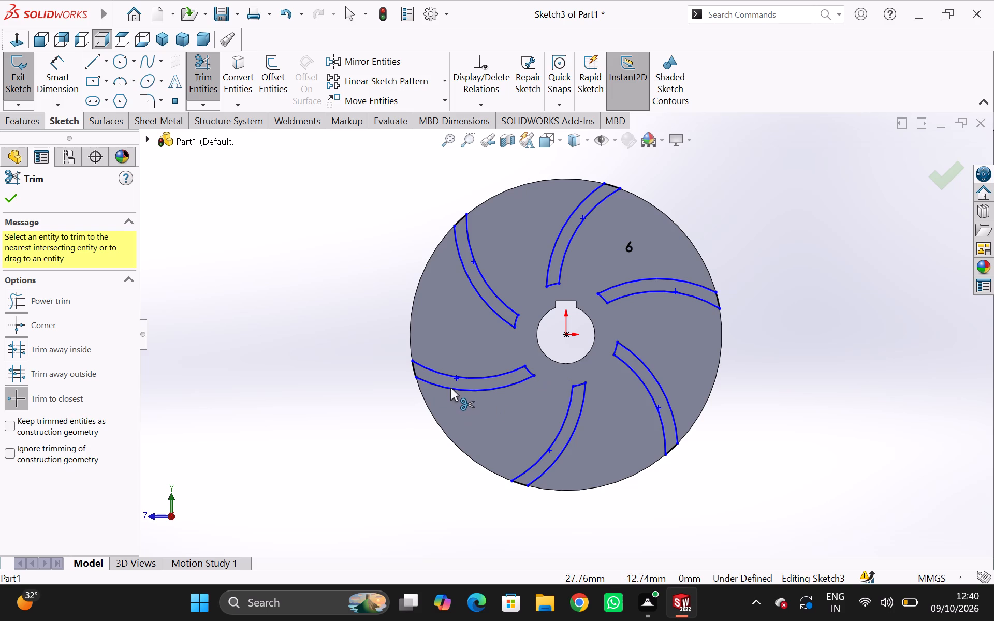
pyautogui.click(13, 196)
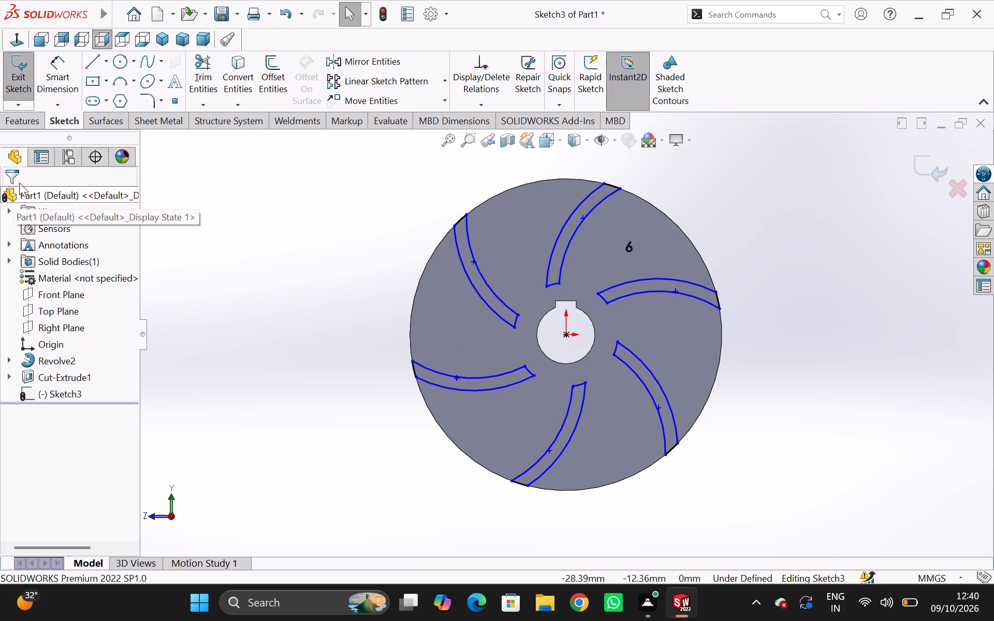
pyautogui.click(4, 88)
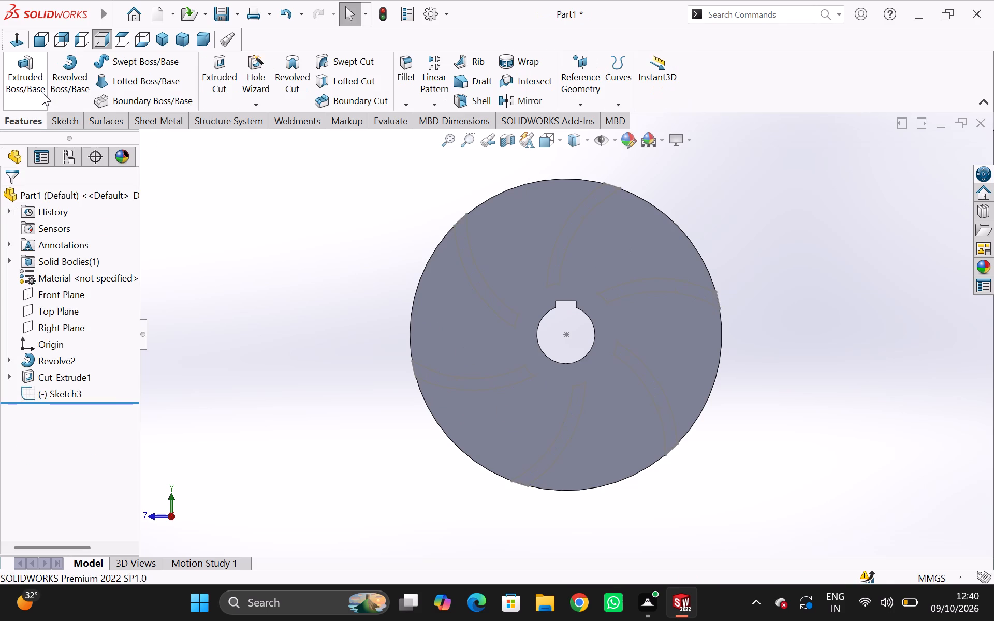
# Extrude all six blade profiles of the blade sketch as a blind boss 14 mm deep, merged with the disc.
pyautogui.click(28, 97)
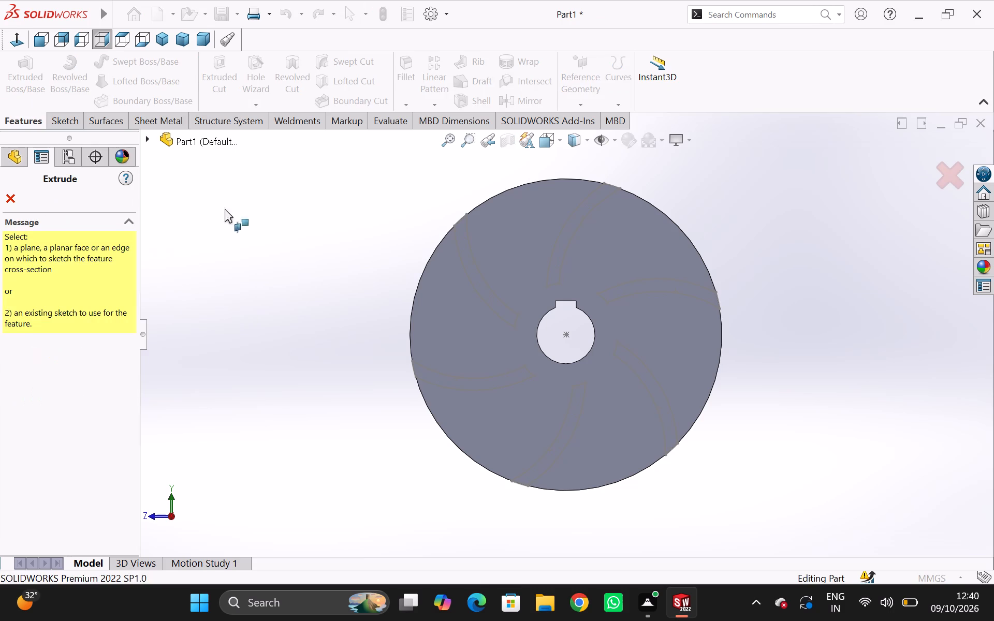
pyautogui.click(473, 248)
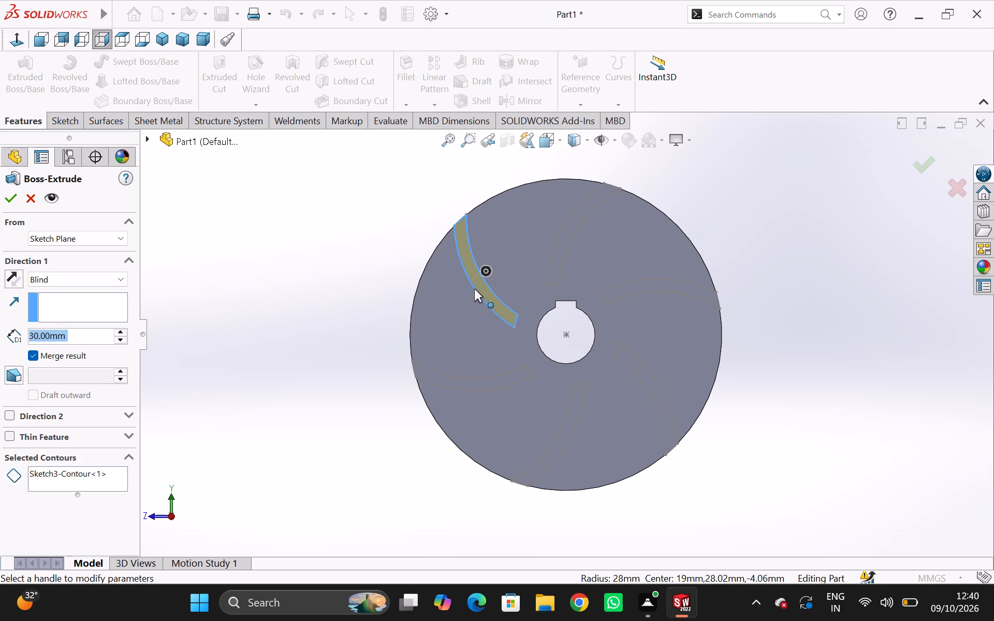
pyautogui.moveTo(339, 374); pyautogui.dragTo(357, 337, button='middle')
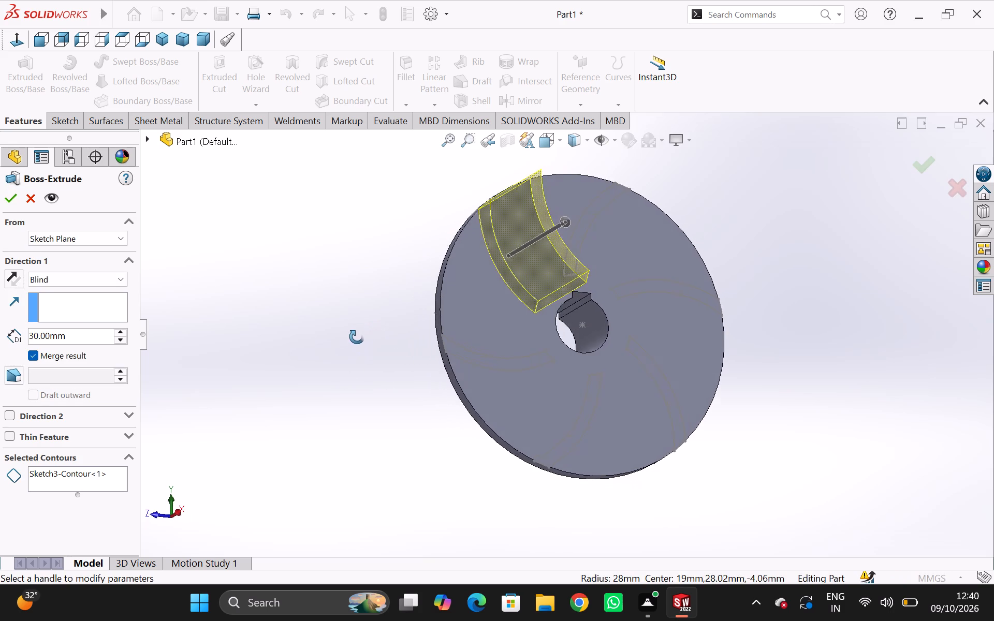
pyautogui.moveTo(357, 337); pyautogui.dragTo(338, 345, button='middle')
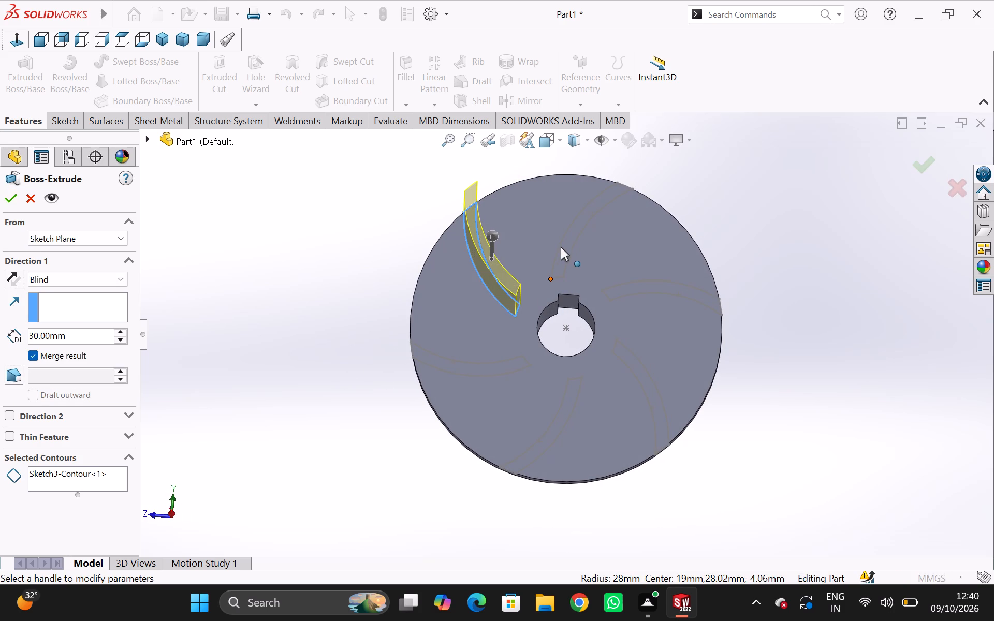
pyautogui.click(561, 243)
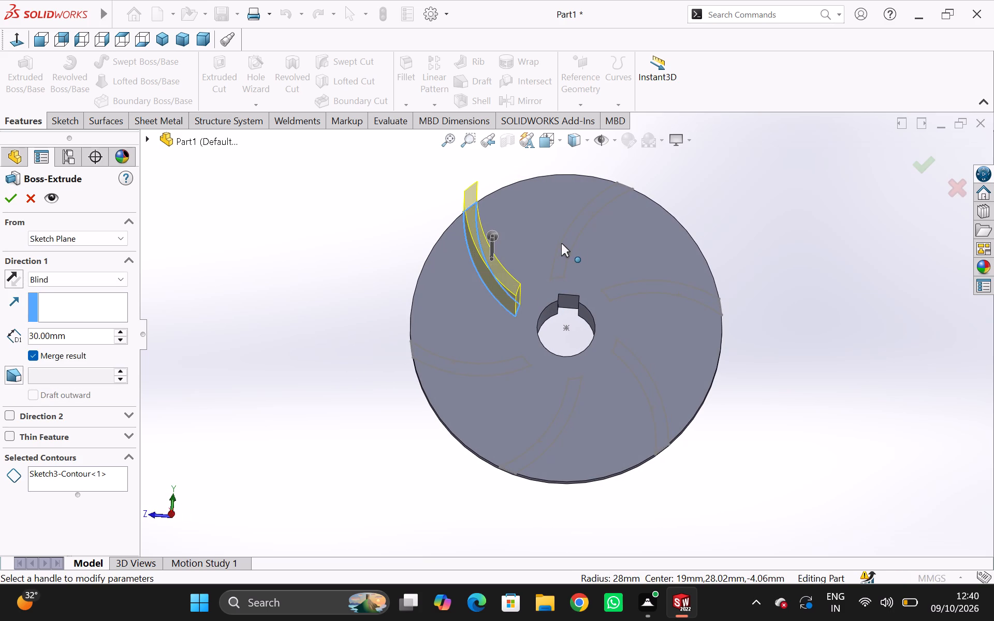
pyautogui.click(560, 243)
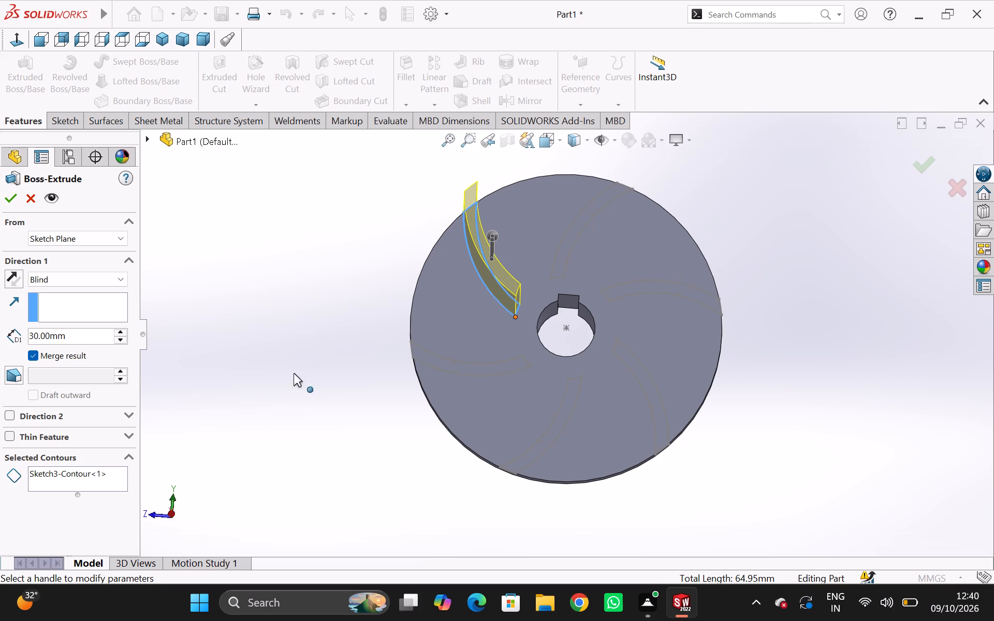
pyautogui.moveTo(85, 329); pyautogui.dragTo(9, 343)
pyautogui.click(71, 479)
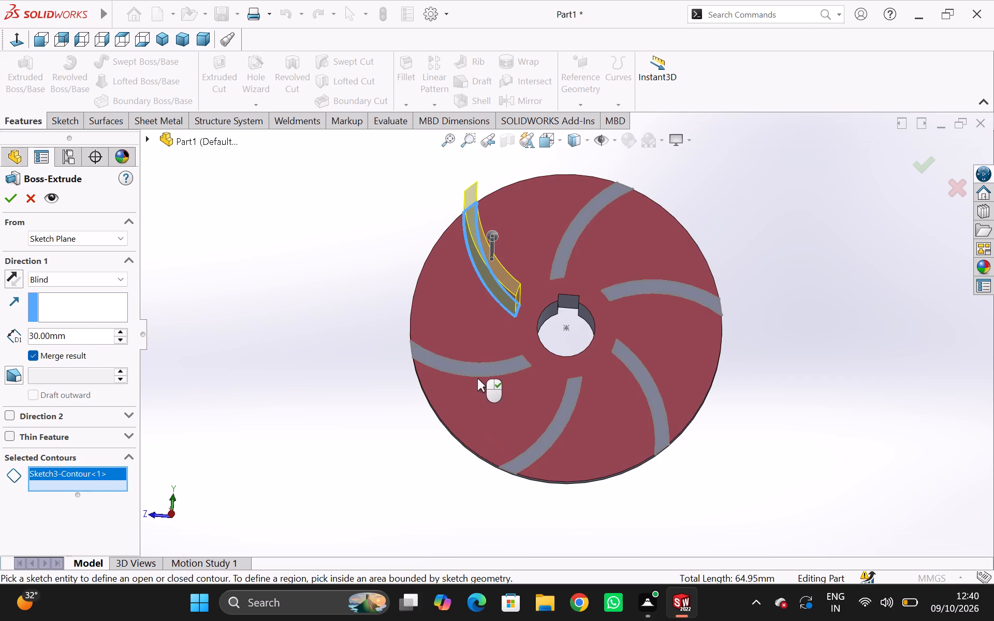
pyautogui.click(473, 367)
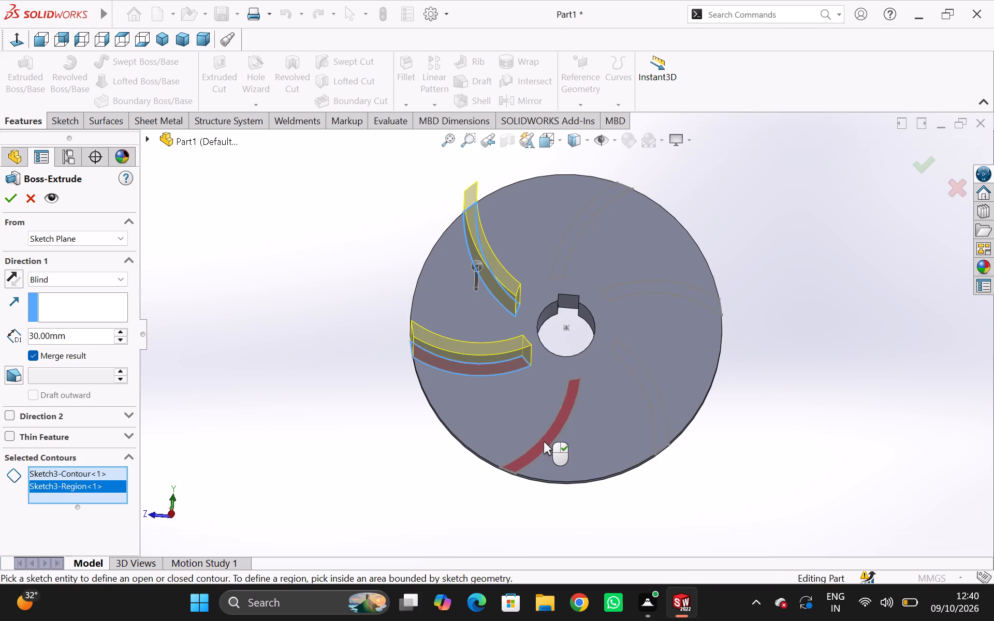
pyautogui.click(544, 441)
pyautogui.click(648, 386)
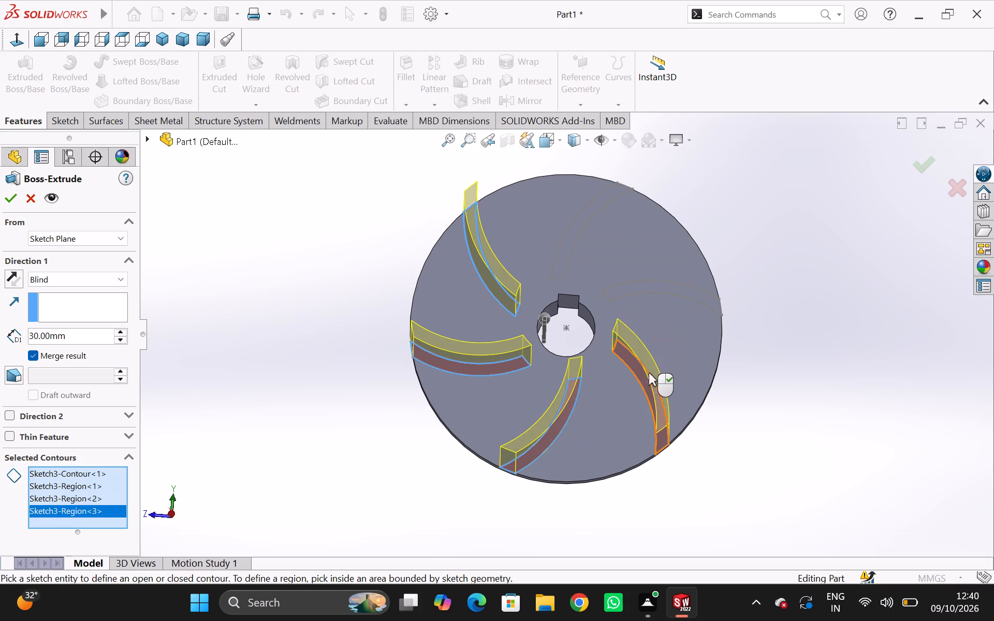
pyautogui.click(669, 284)
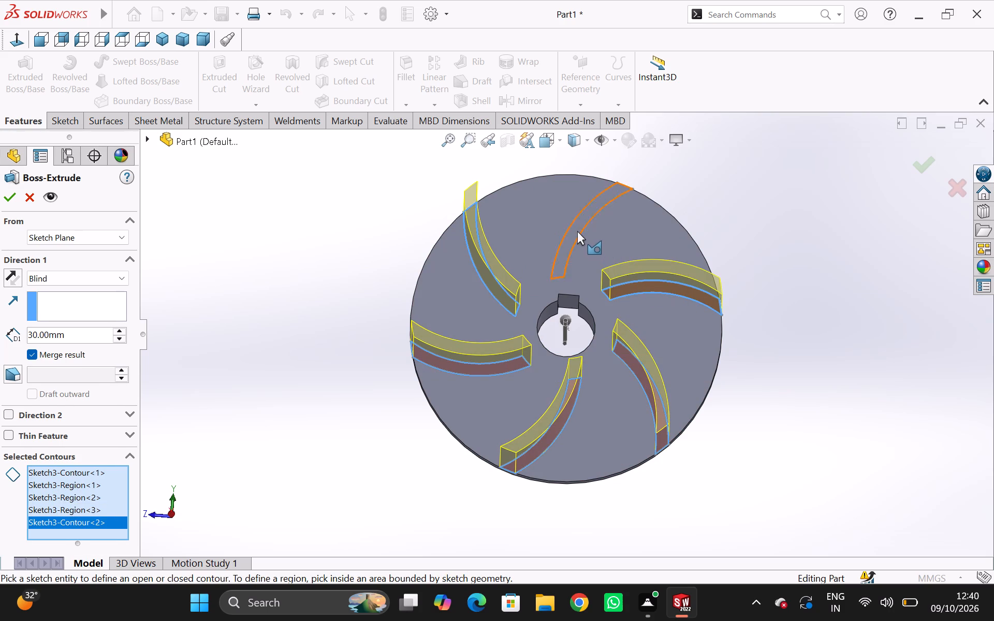
pyautogui.click(576, 230)
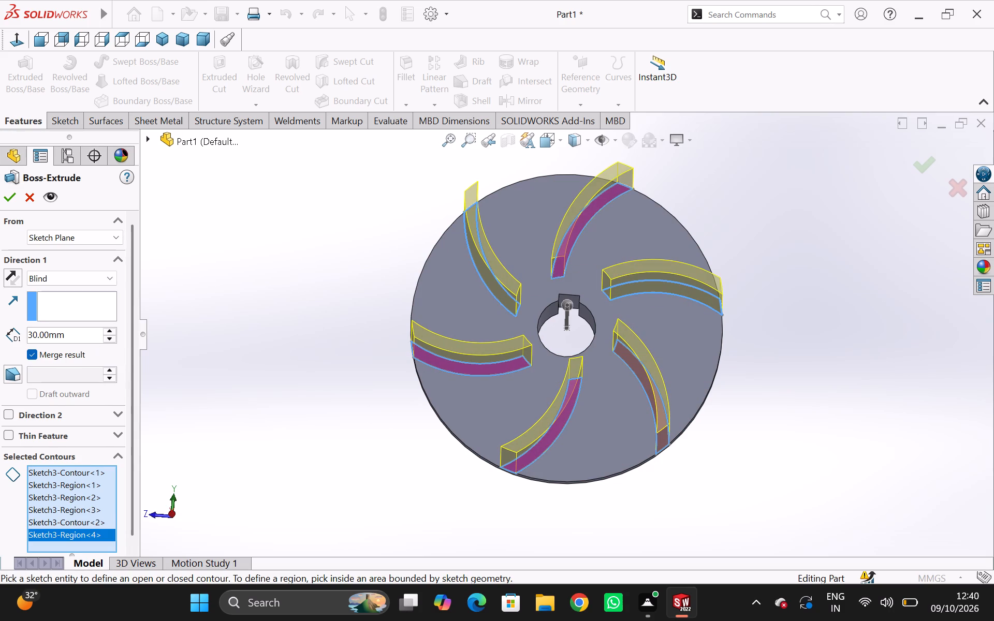
pyautogui.moveTo(88, 337); pyautogui.dragTo(0, 338)
pyautogui.write('14')
pyautogui.press('Return')
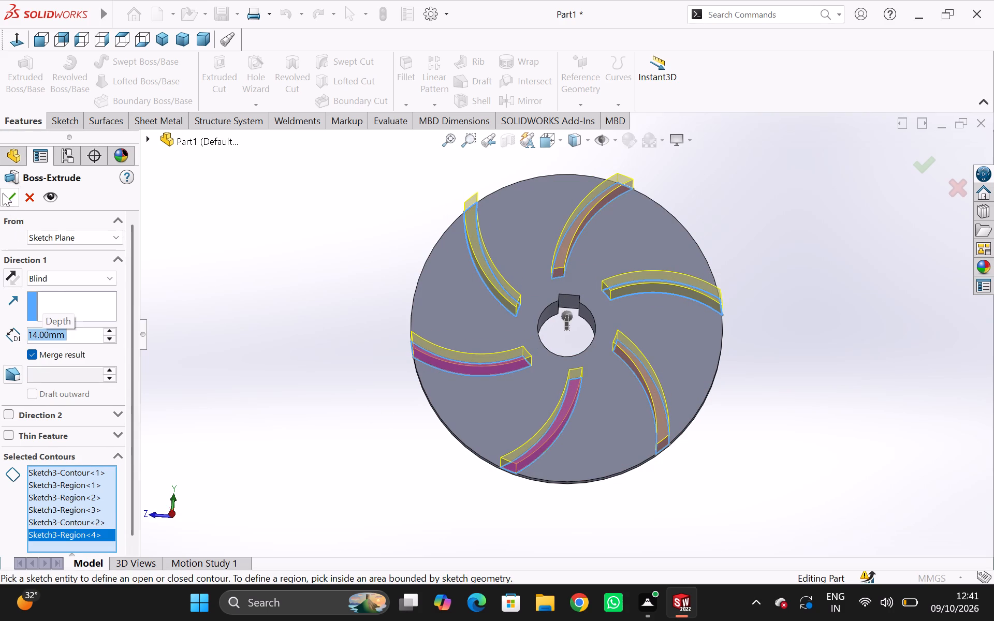
pyautogui.click(2, 197)
# Examine the impeller's blades, disc, hub and keyed bore from all sides, including the isometric view.
pyautogui.moveTo(331, 393); pyautogui.dragTo(387, 369, button='middle')
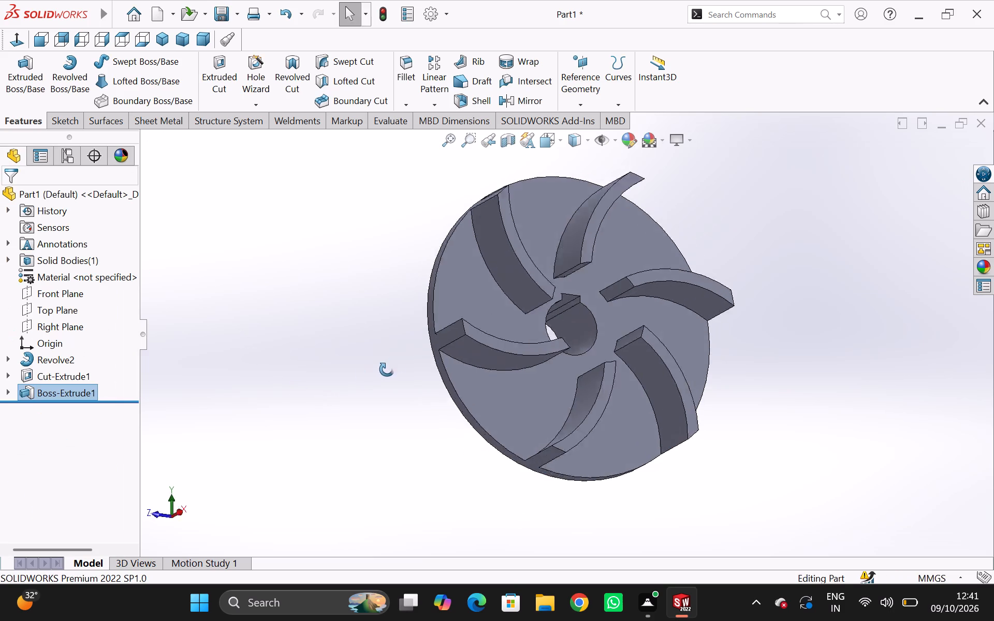
pyautogui.moveTo(387, 369); pyautogui.dragTo(377, 483, button='middle')
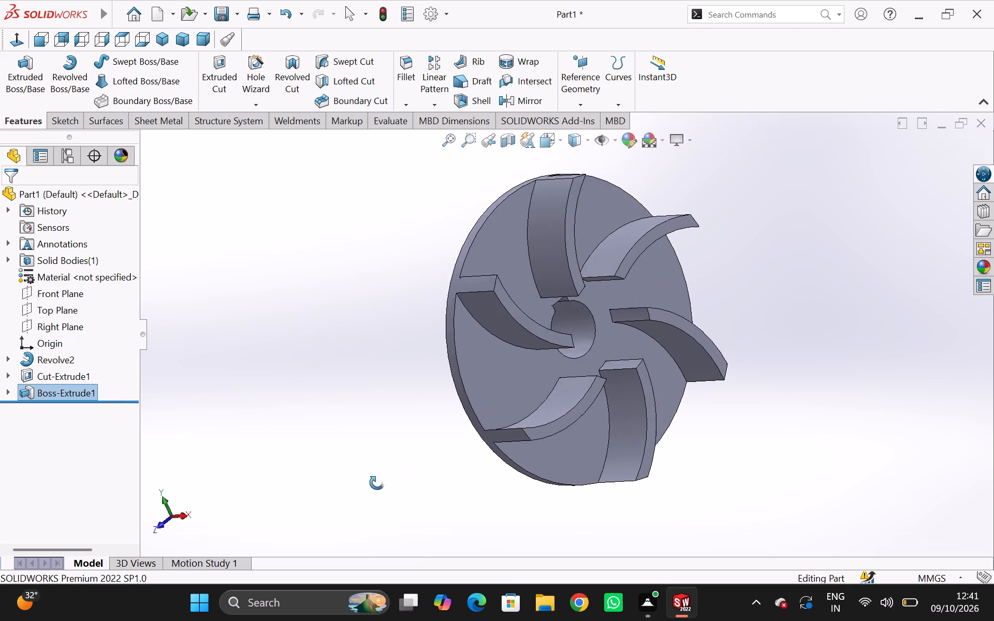
pyautogui.moveTo(377, 483); pyautogui.dragTo(278, 467, button='middle')
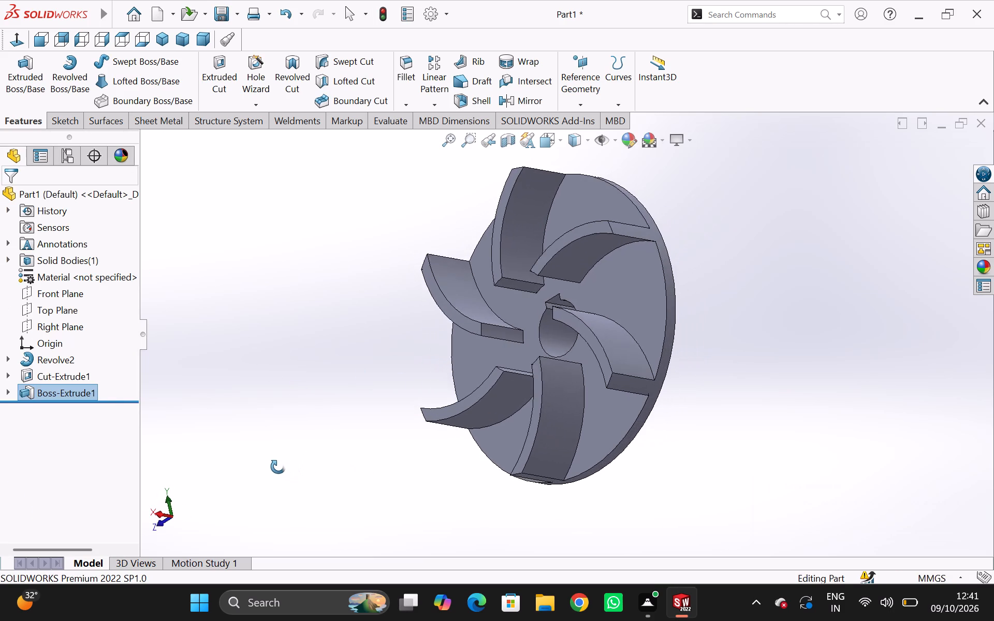
pyautogui.moveTo(278, 467); pyautogui.dragTo(276, 463, button='middle')
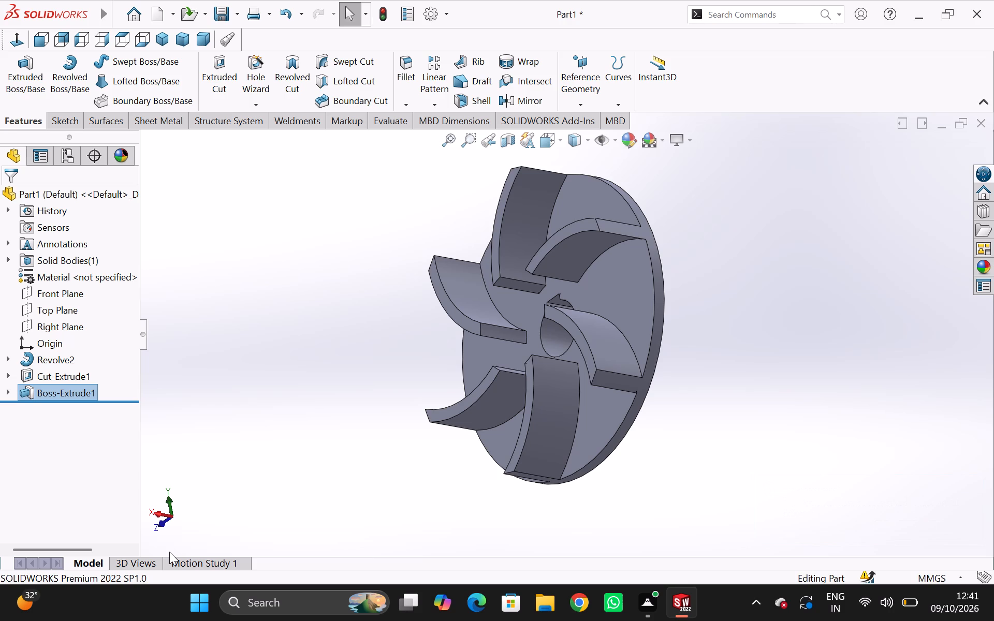
pyautogui.moveTo(340, 452); pyautogui.dragTo(524, 489, button='middle')
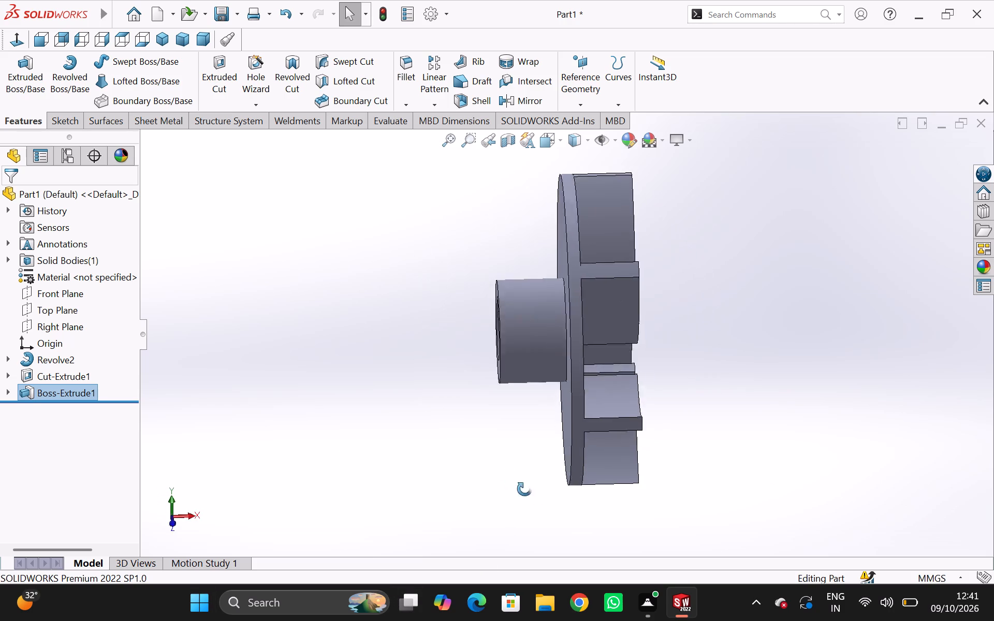
pyautogui.moveTo(524, 489); pyautogui.dragTo(430, 480, button='middle')
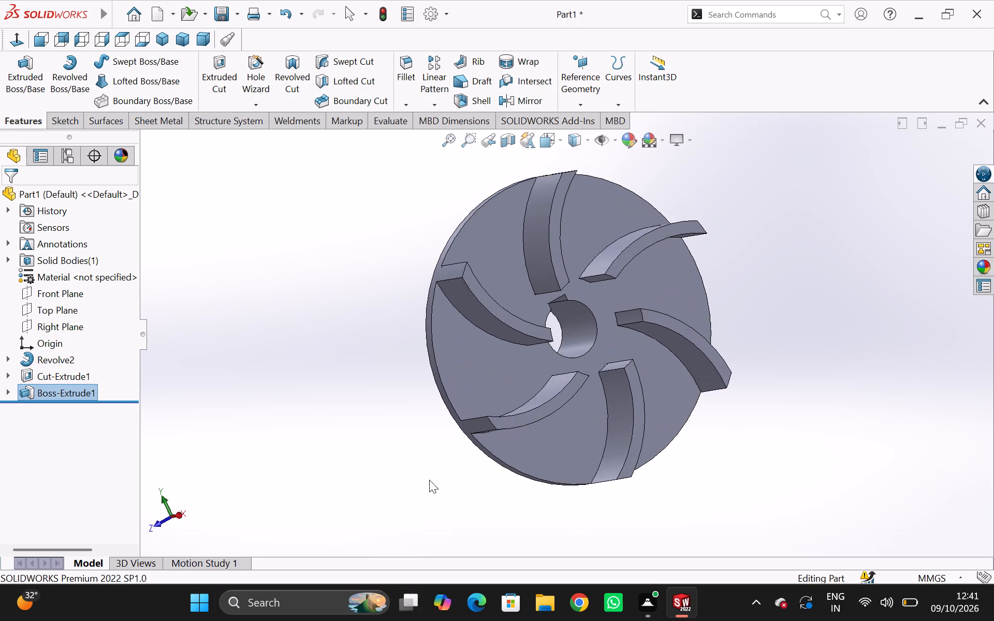
pyautogui.moveTo(469, 453); pyautogui.dragTo(399, 479, button='middle')
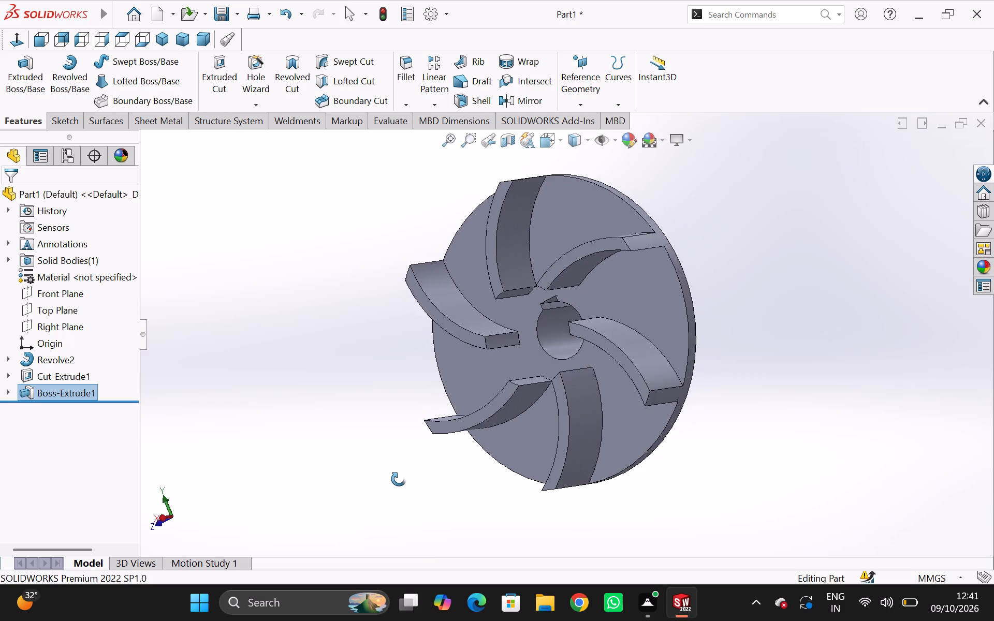
pyautogui.moveTo(399, 479); pyautogui.dragTo(449, 477, button='middle')
pyautogui.moveTo(449, 477); pyautogui.dragTo(540, 485, button='middle')
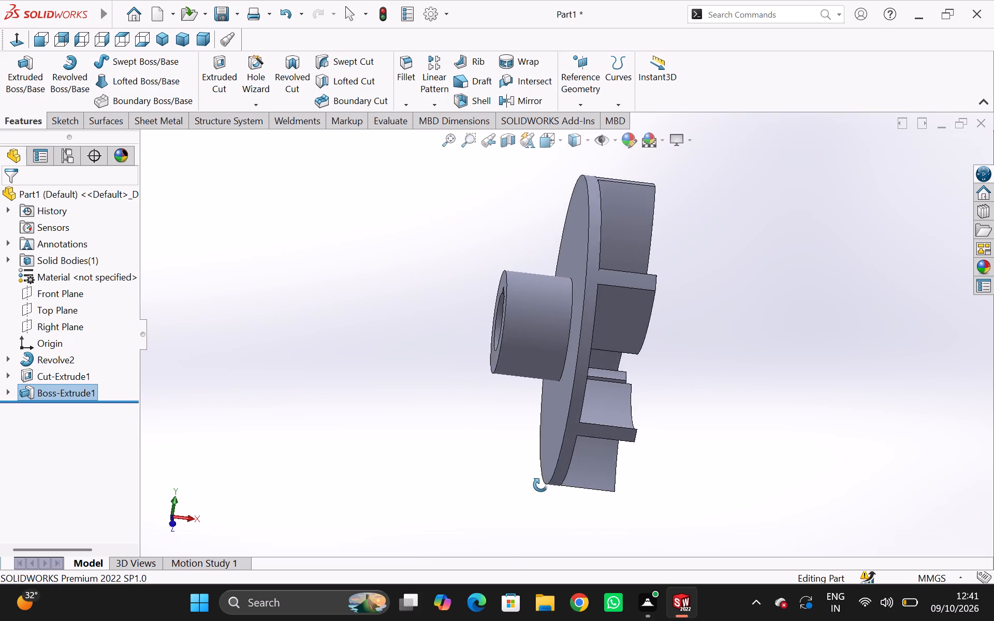
pyautogui.moveTo(540, 485); pyautogui.dragTo(500, 488, button='middle')
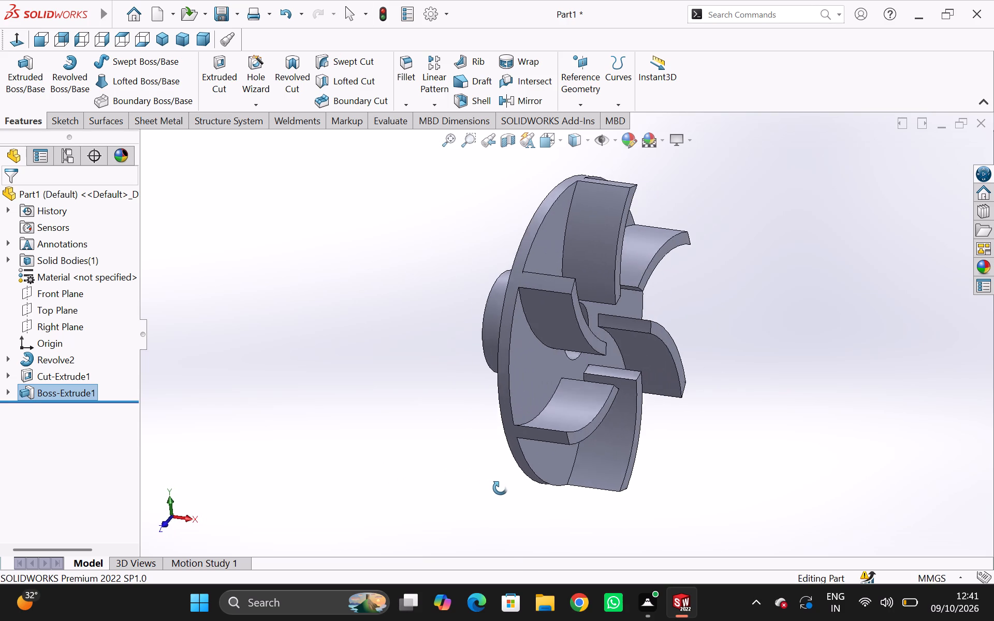
pyautogui.moveTo(500, 488); pyautogui.dragTo(393, 476, button='middle')
pyautogui.scroll(-1, 433, 486)
pyautogui.moveTo(396, 476); pyautogui.dragTo(441, 491, button='middle')
pyautogui.scroll(1, 441, 491)
pyautogui.scroll(-3, 434, 483)
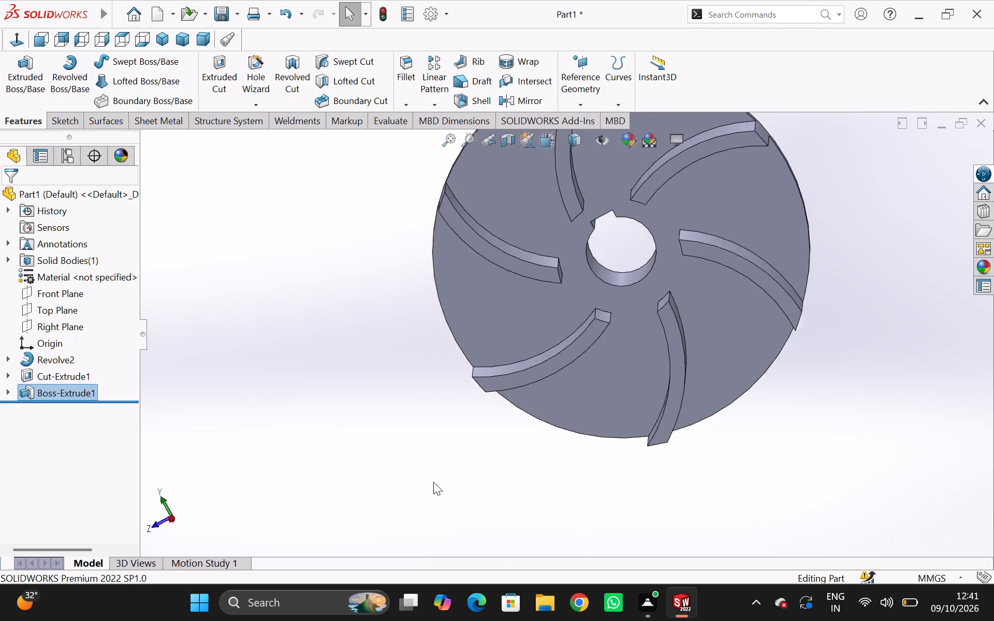
pyautogui.scroll(-2, 433, 482)
pyautogui.scroll(6, 428, 477)
pyautogui.moveTo(523, 373); pyautogui.dragTo(352, 479, button='middle')
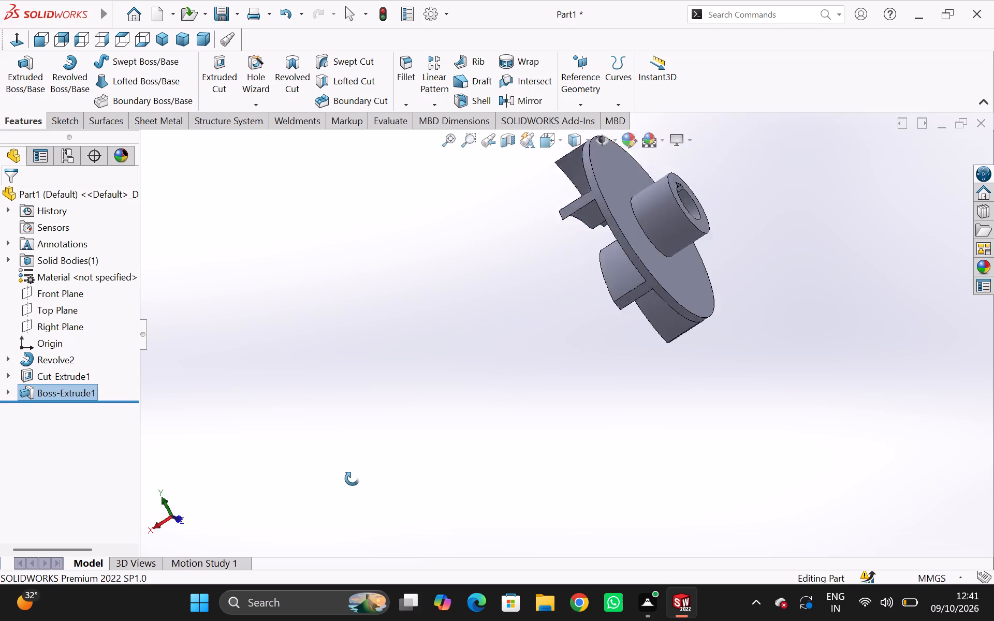
pyautogui.moveTo(352, 479); pyautogui.dragTo(359, 468, button='middle')
pyautogui.moveTo(652, 363); pyautogui.dragTo(488, 440, button='middle')
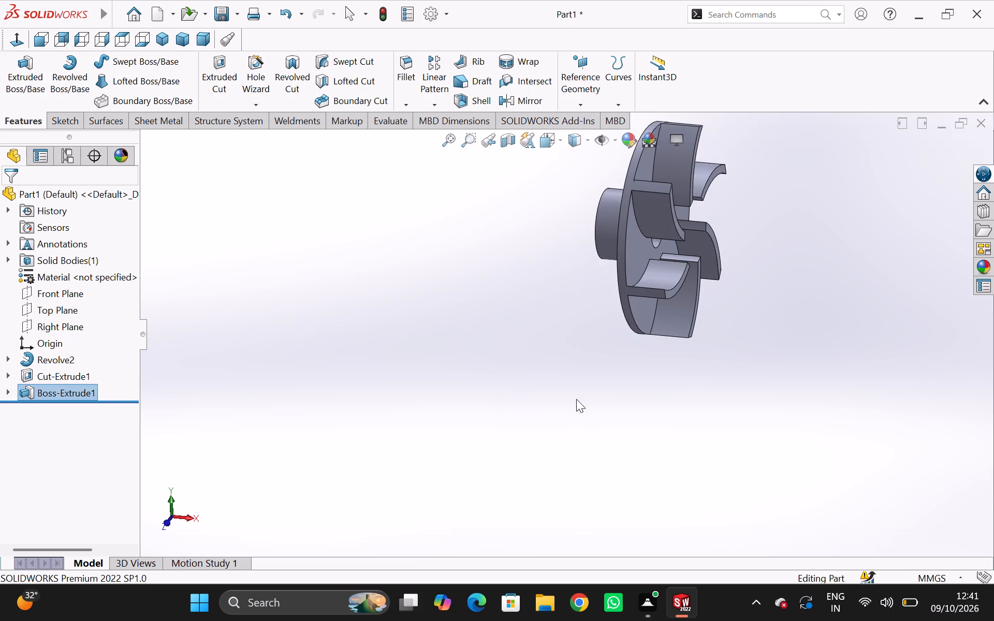
pyautogui.scroll(-2, 638, 371)
pyautogui.scroll(2, 639, 374)
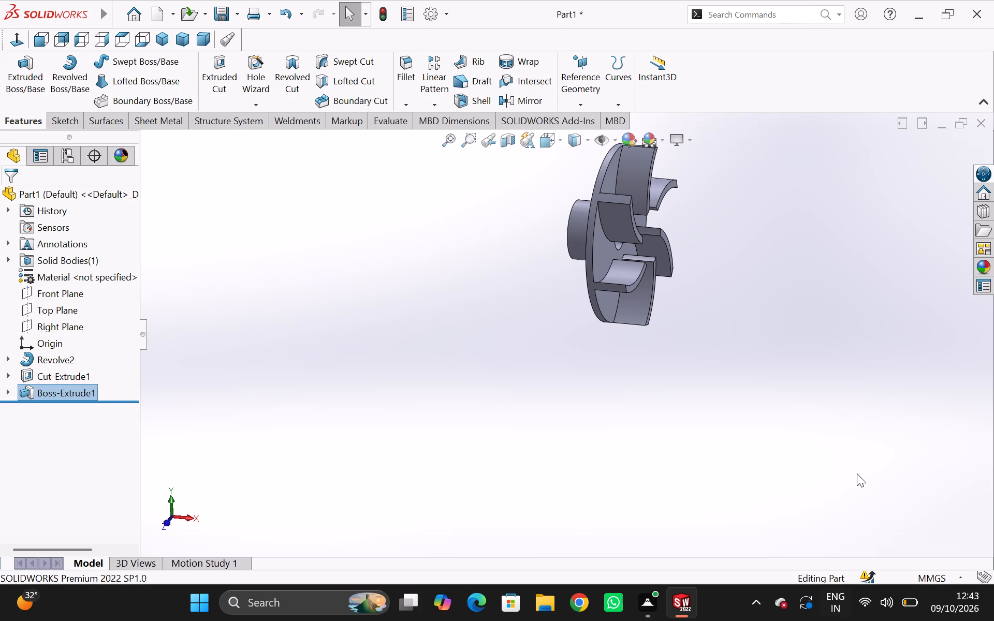
pyautogui.scroll(-3, 811, 309)
pyautogui.scroll(1, 791, 314)
pyautogui.scroll(2, 704, 166)
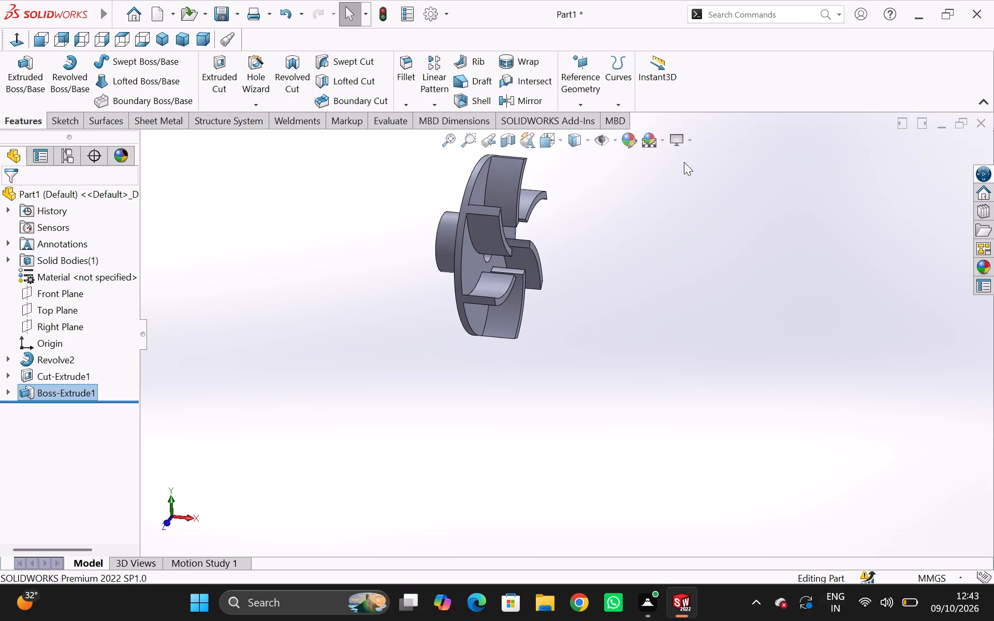
pyautogui.moveTo(613, 207); pyautogui.dragTo(734, 361, button='middle')
pyautogui.scroll(-1, 615, 207)
pyautogui.moveTo(625, 197); pyautogui.dragTo(665, 246, button='middle')
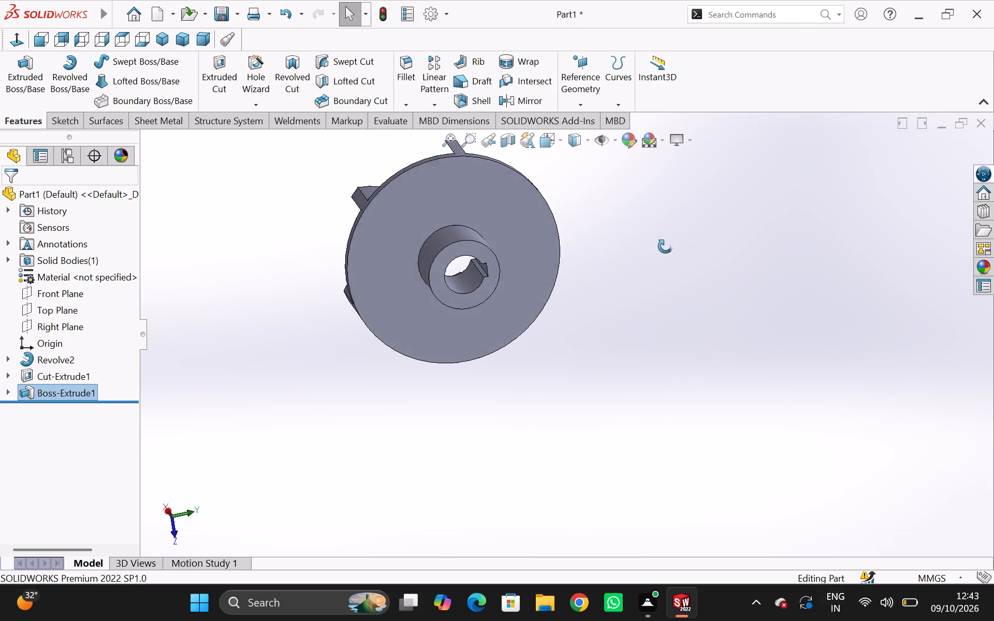
pyautogui.moveTo(665, 246); pyautogui.dragTo(725, 416, button='middle')
pyautogui.scroll(1, 675, 284)
pyautogui.moveTo(620, 216); pyautogui.dragTo(696, 280, button='middle')
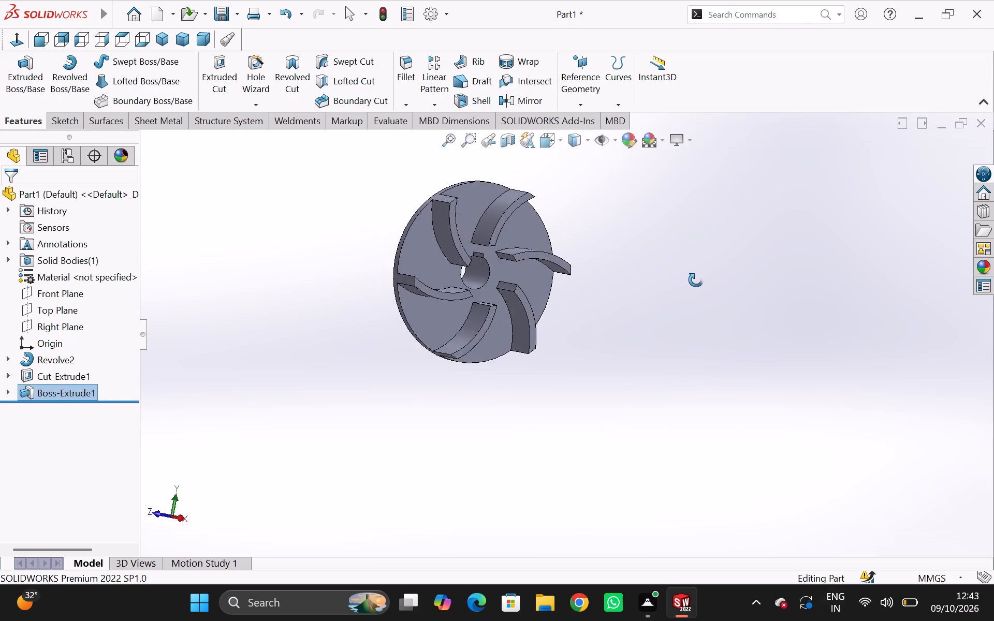
pyautogui.moveTo(696, 280); pyautogui.dragTo(782, 303, button='middle')
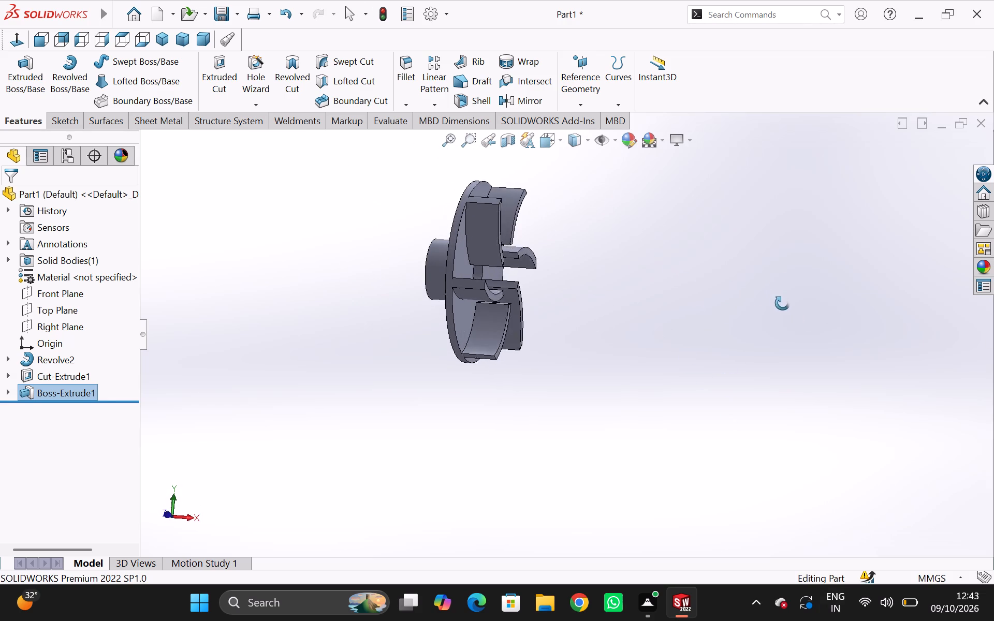
pyautogui.moveTo(782, 303); pyautogui.dragTo(781, 360, button='middle')
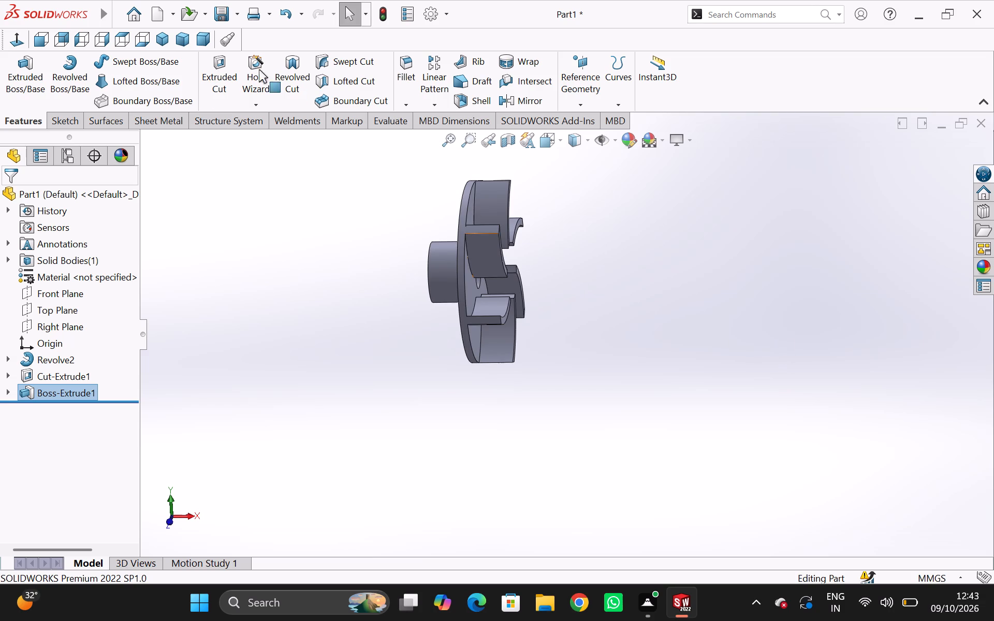
pyautogui.click(160, 40)
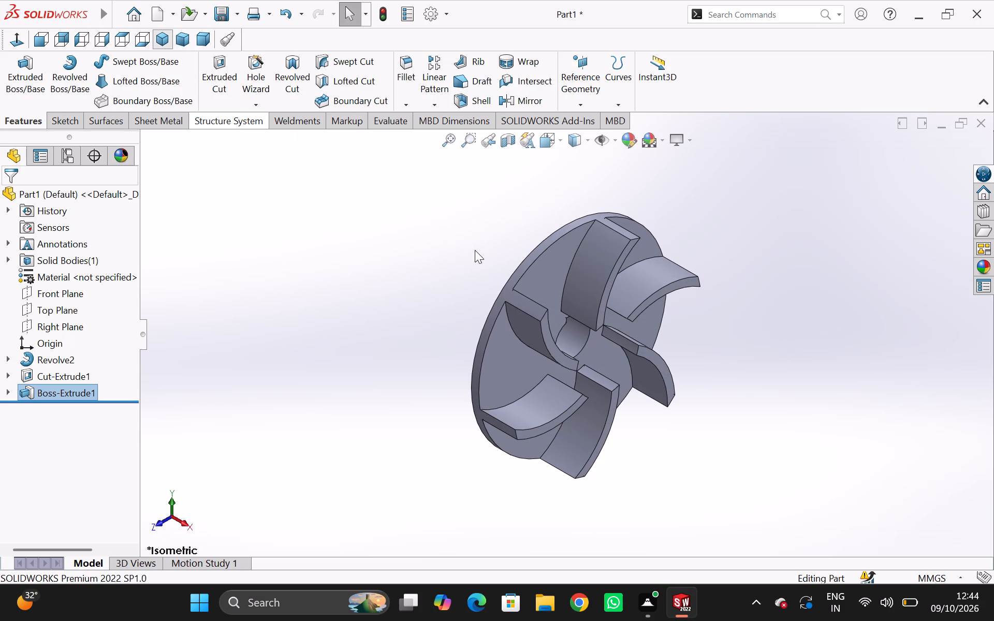
pyautogui.moveTo(472, 249); pyautogui.dragTo(710, 328, button='middle')
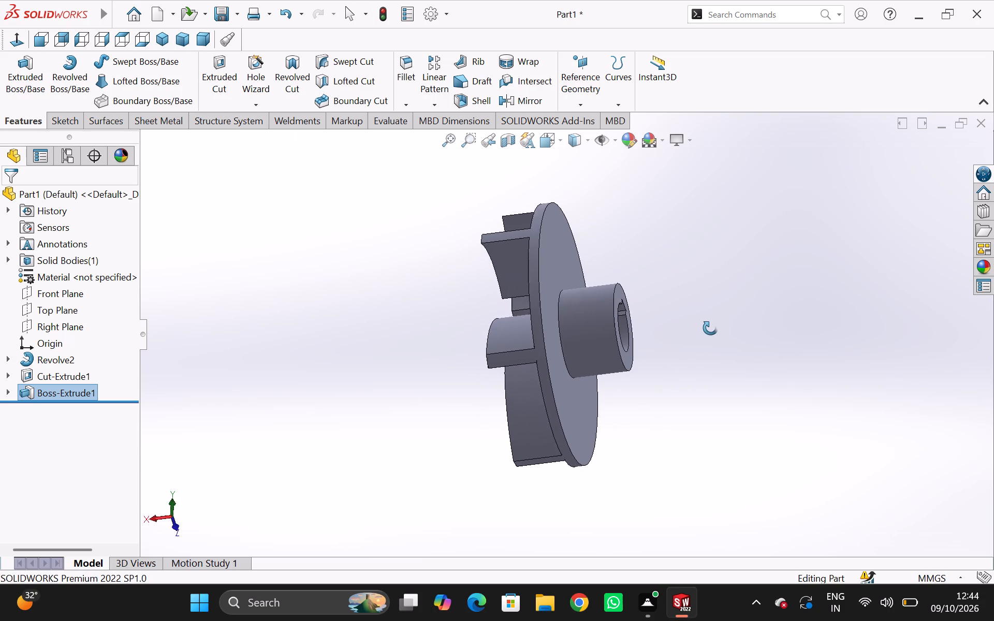
pyautogui.moveTo(710, 328); pyautogui.dragTo(696, 326, button='middle')
# Start saving the part in the solid works folder and enter "comp" as the file name.
pyautogui.hotkey('ctrl', 's')
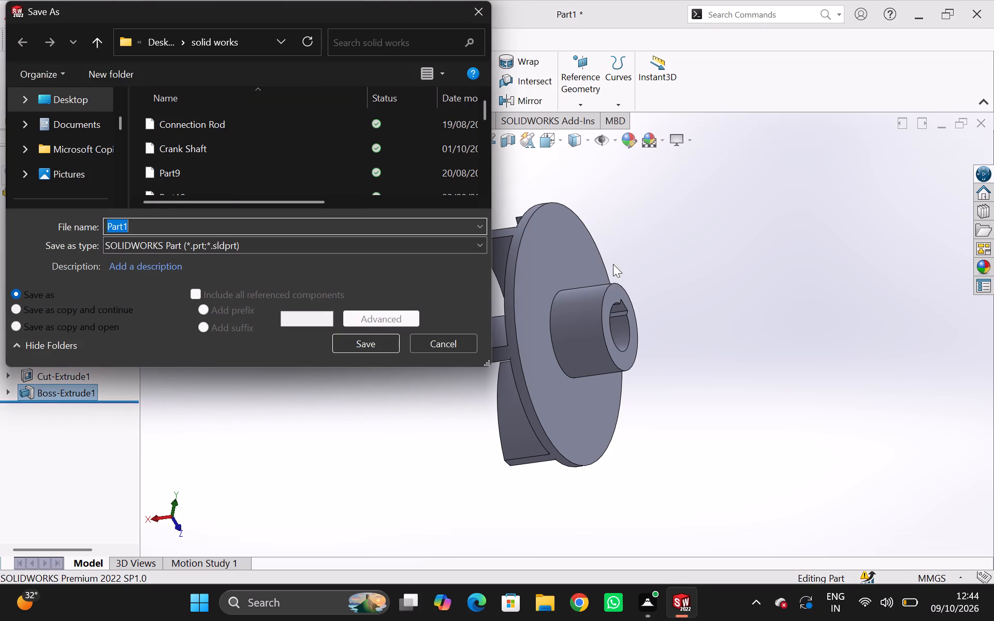
pyautogui.moveTo(143, 227); pyautogui.dragTo(46, 227)
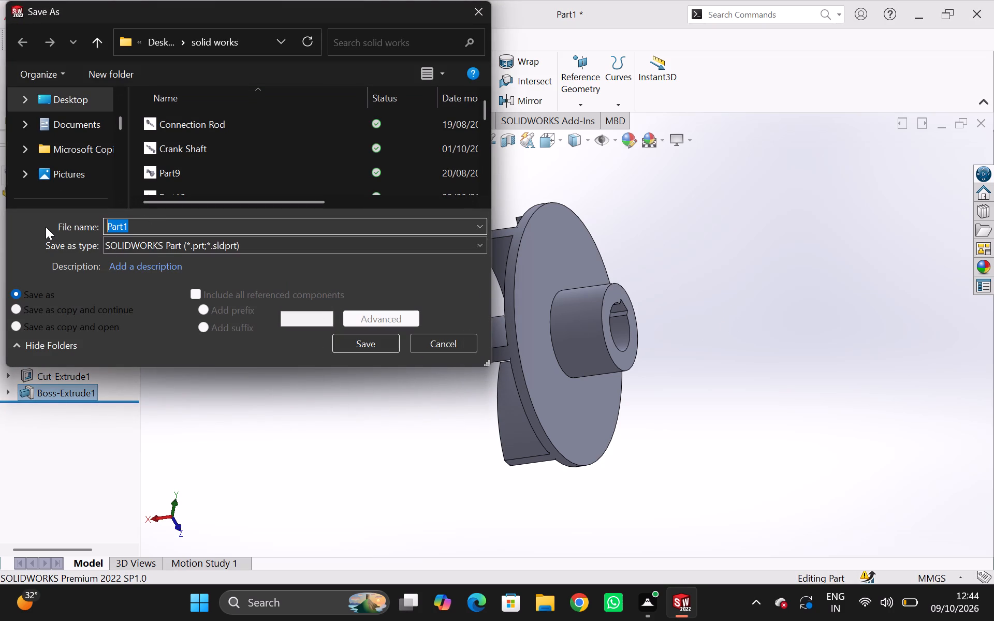
pyautogui.moveTo(46, 227); pyautogui.dragTo(48, 226)
pyautogui.write('comp')
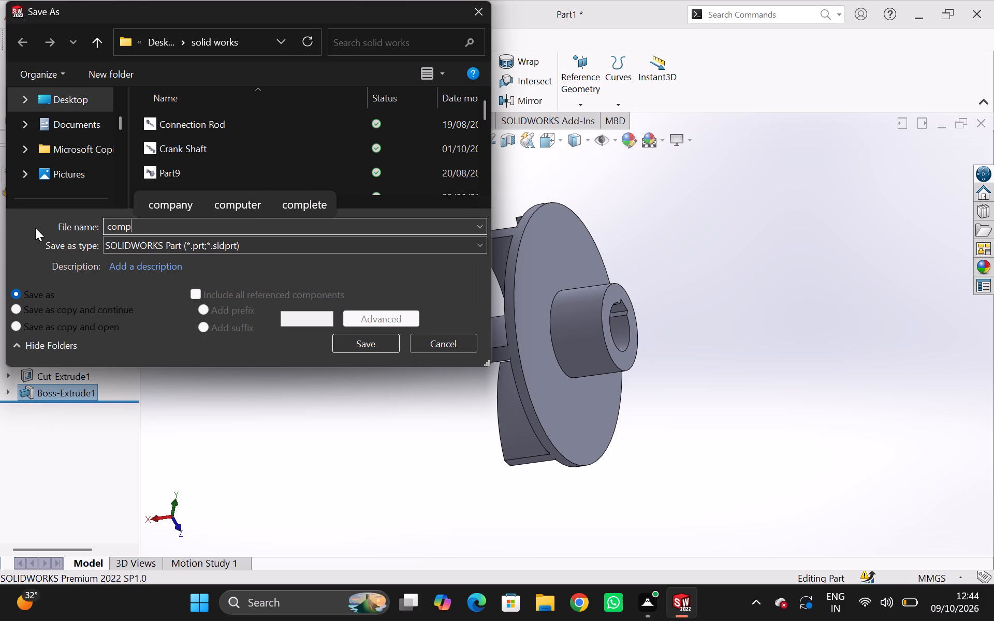
pyautogui.moveTo(145, 225); pyautogui.dragTo(115, 226)
pyautogui.moveTo(115, 226); pyautogui.dragTo(69, 224)
pyautogui.moveTo(144, 226); pyautogui.dragTo(123, 231)
pyautogui.click(131, 223)
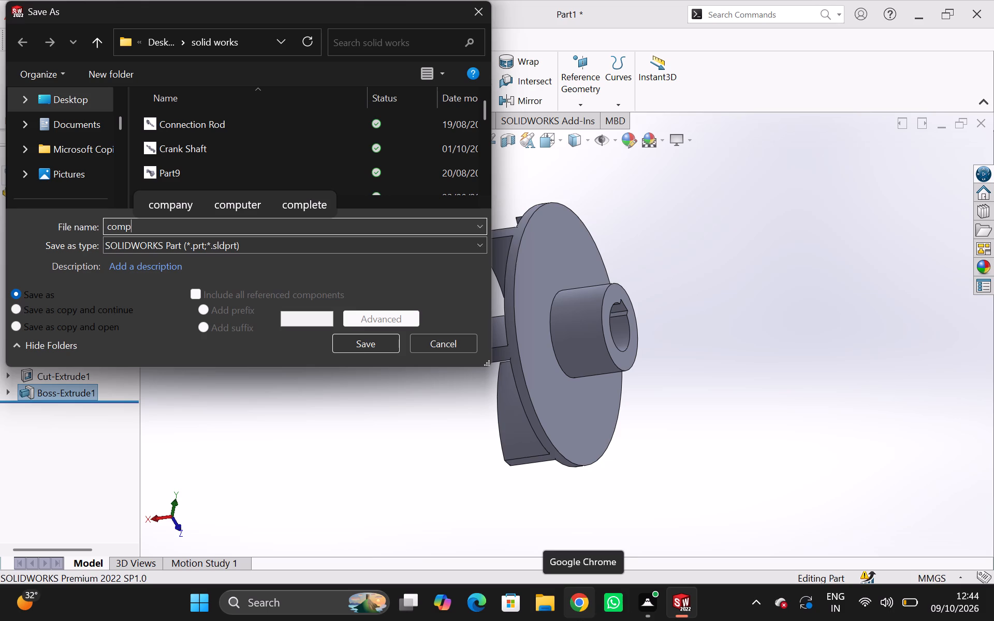
# Switch to Copilot and ask which question was asked last time.
pyautogui.click(441, 608)
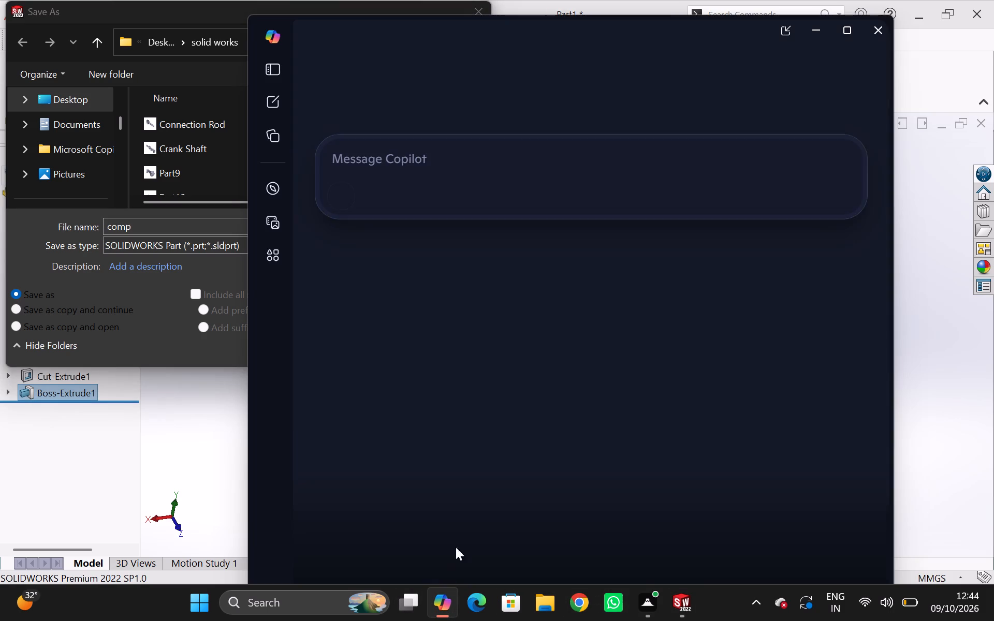
pyautogui.click(413, 159)
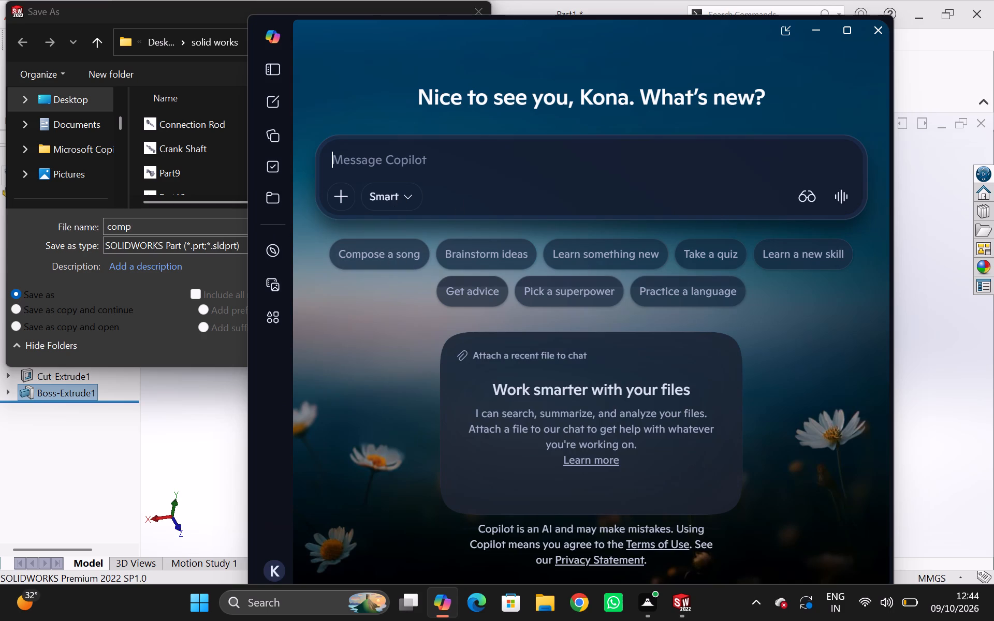
pyautogui.write('what')
pyautogui.press('space')
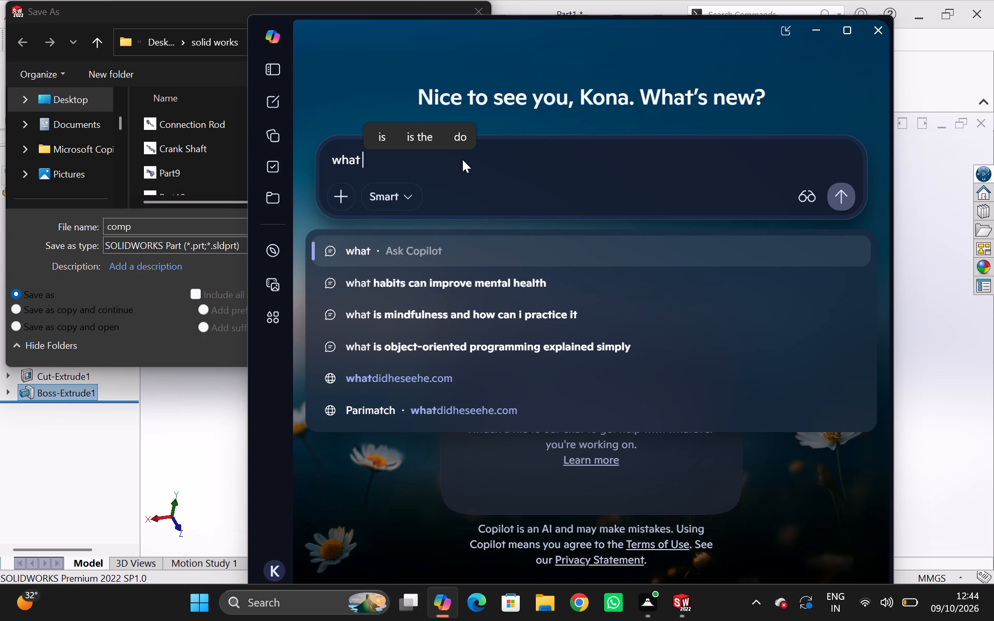
pyautogui.write('quation i asked')
pyautogui.press('space')
pyautogui.write('last time')
pyautogui.press('Return')
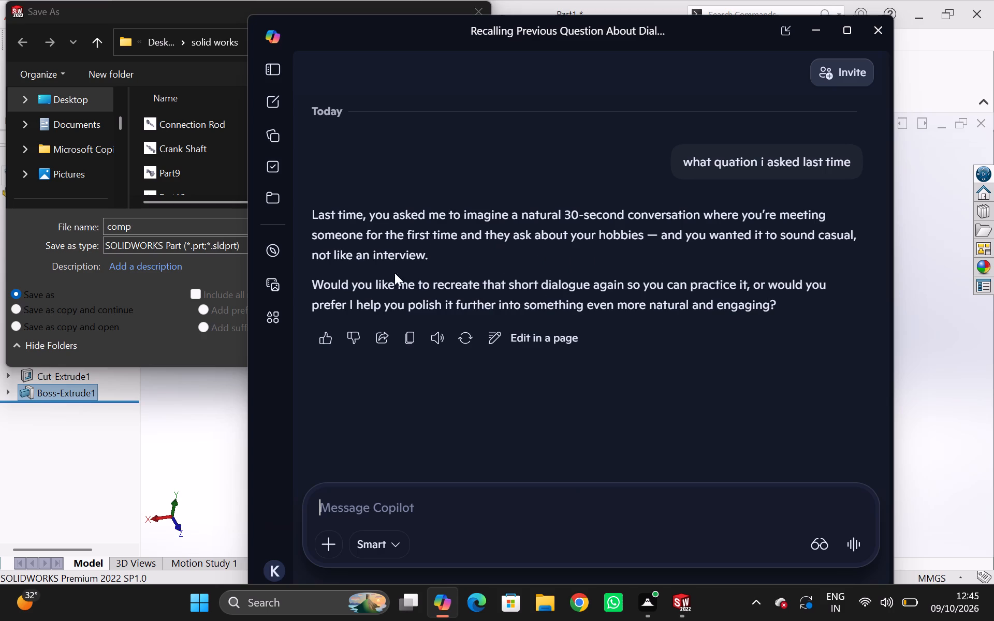
# Ask Copilot about "impeller".
pyautogui.click(363, 497)
pyautogui.write('im')
pyautogui.write('pe')
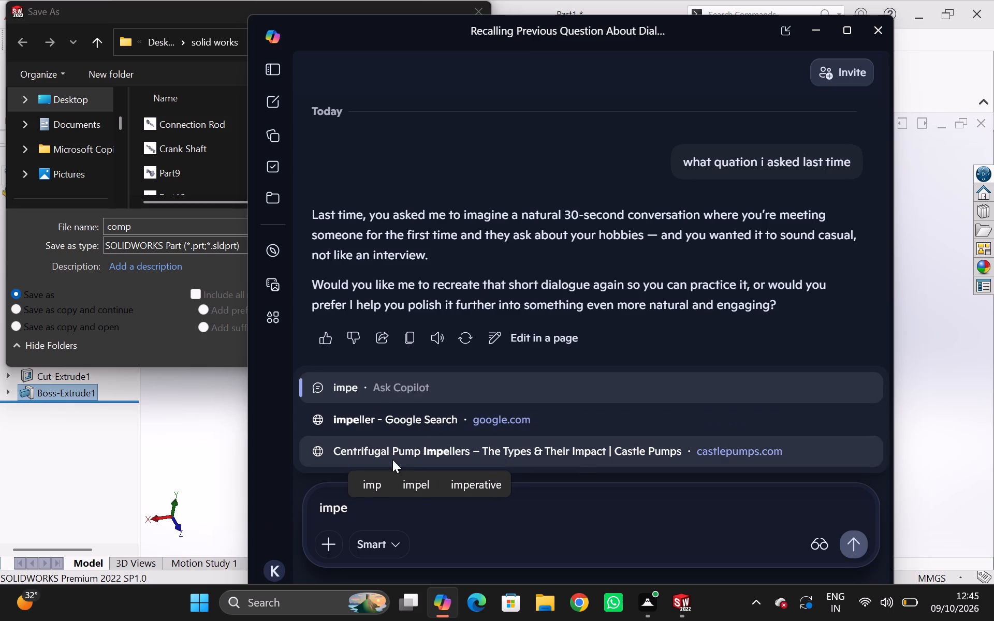
pyautogui.write('ller')
pyautogui.press('Return')
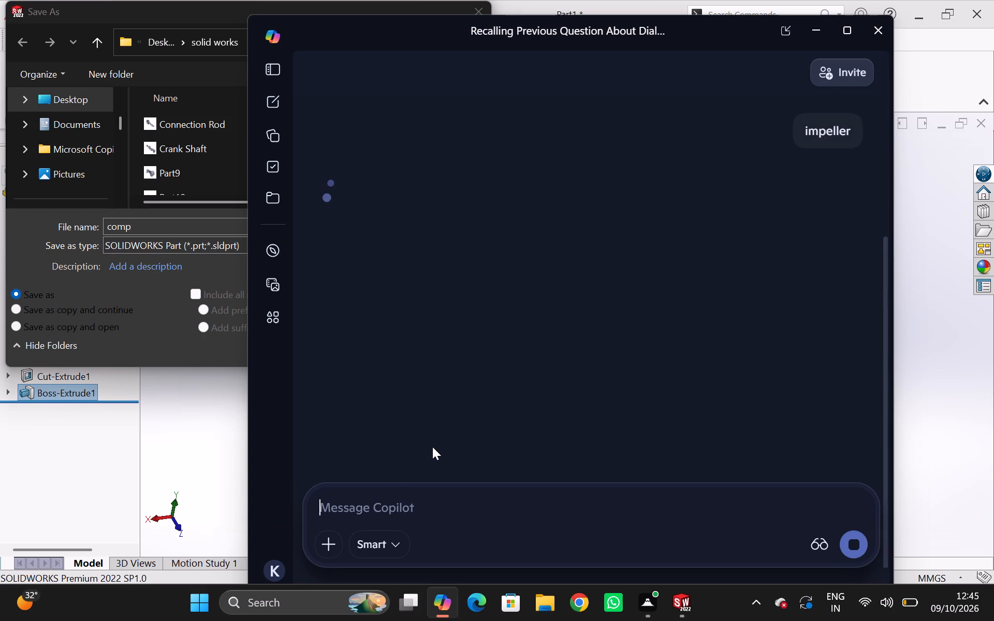
# Switch to Chrome, search Google for "impeller" and copy the word impeller from the overview text.
pyautogui.click(579, 610)
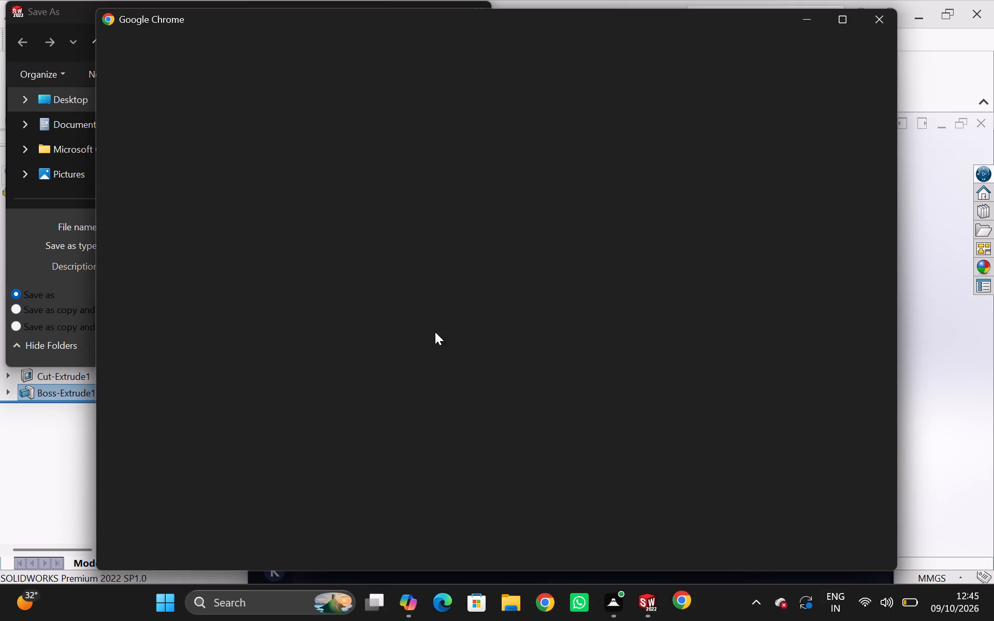
pyautogui.click(466, 329)
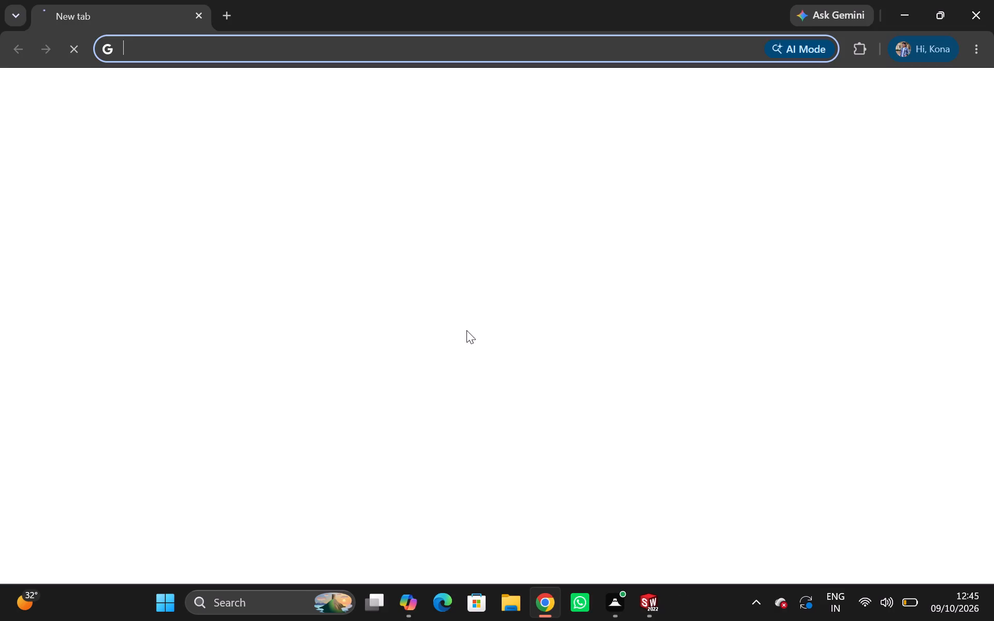
pyautogui.click(299, 322)
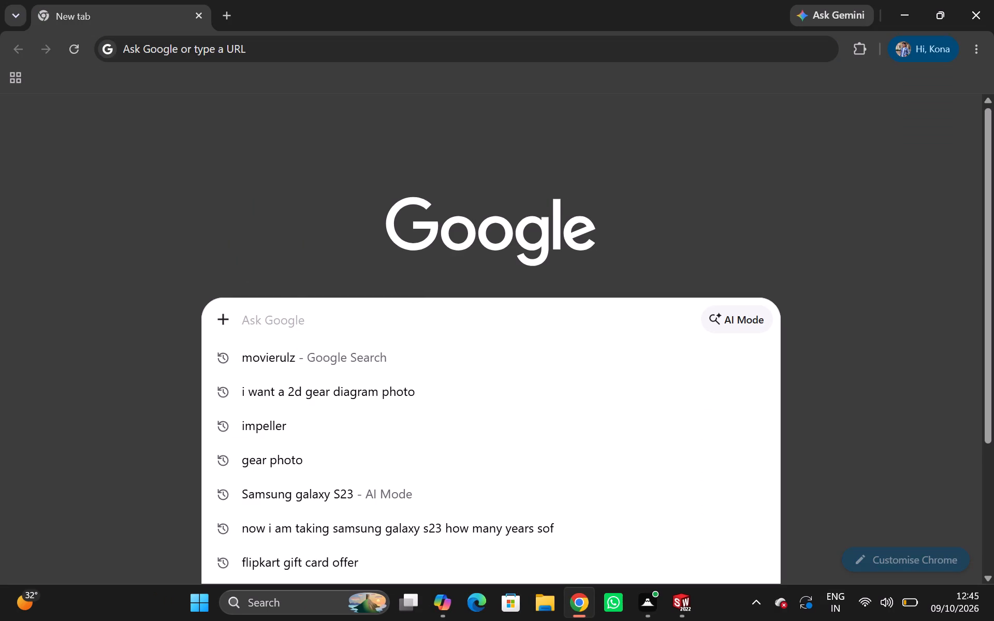
pyautogui.click(300, 425)
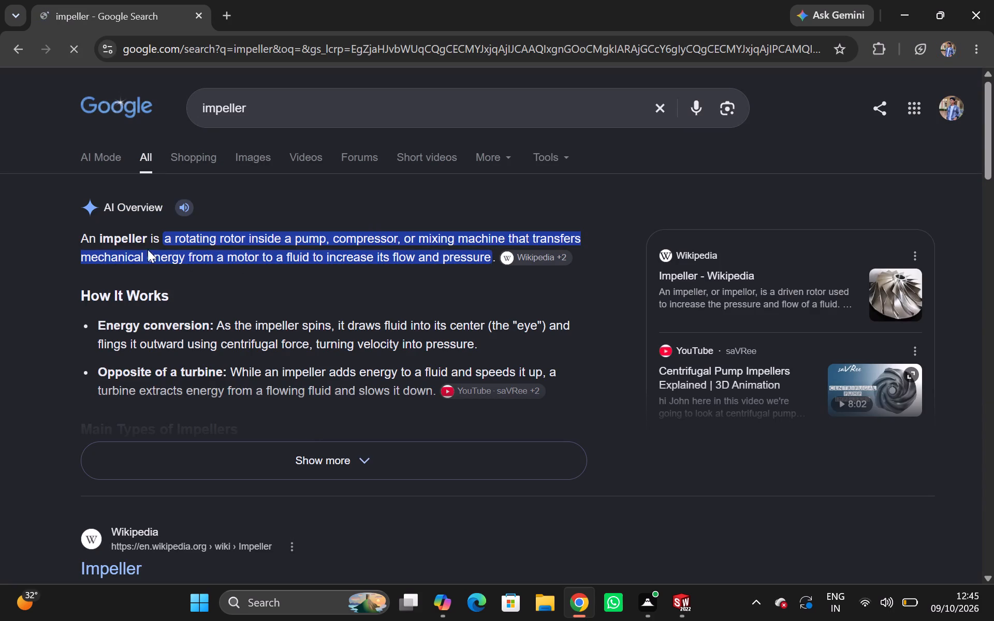
pyautogui.moveTo(148, 240); pyautogui.dragTo(93, 235)
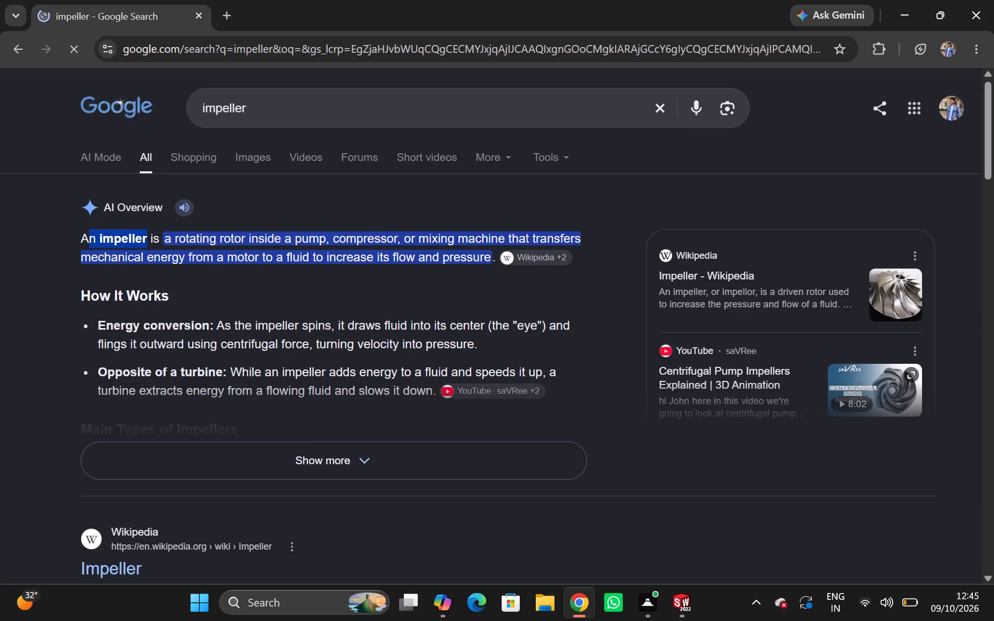
pyautogui.moveTo(93, 235); pyautogui.dragTo(97, 235)
pyautogui.hotkey('ctrl', 'c')
# Return to SOLIDWORKS, replace the file name with the copied word, capitalise it, and save the part as Impeller.
pyautogui.click(677, 600)
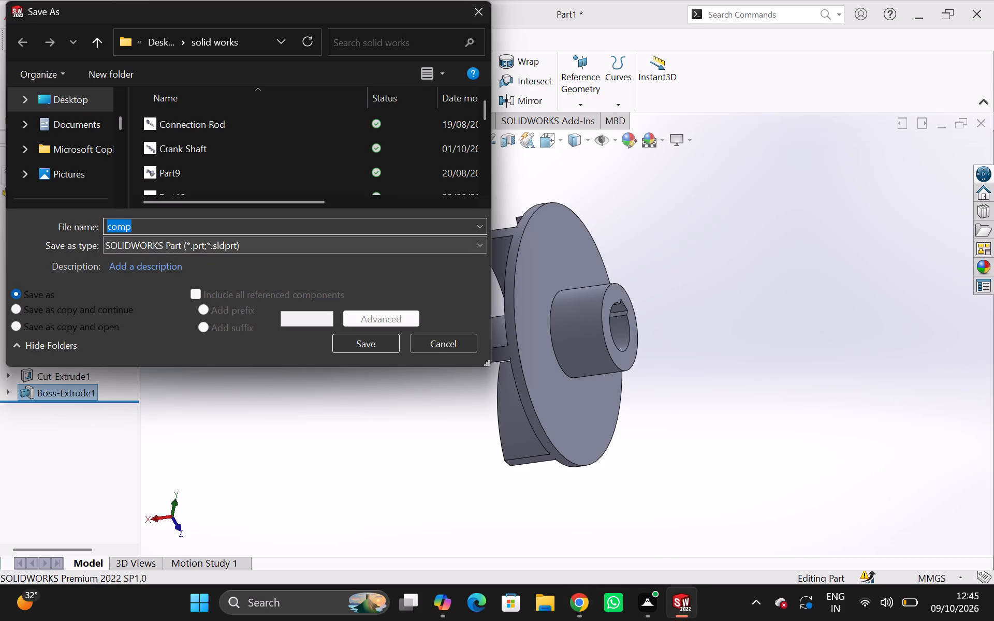
pyautogui.hotkey('ctrl', 'v')
pyautogui.moveTo(110, 226); pyautogui.dragTo(105, 227)
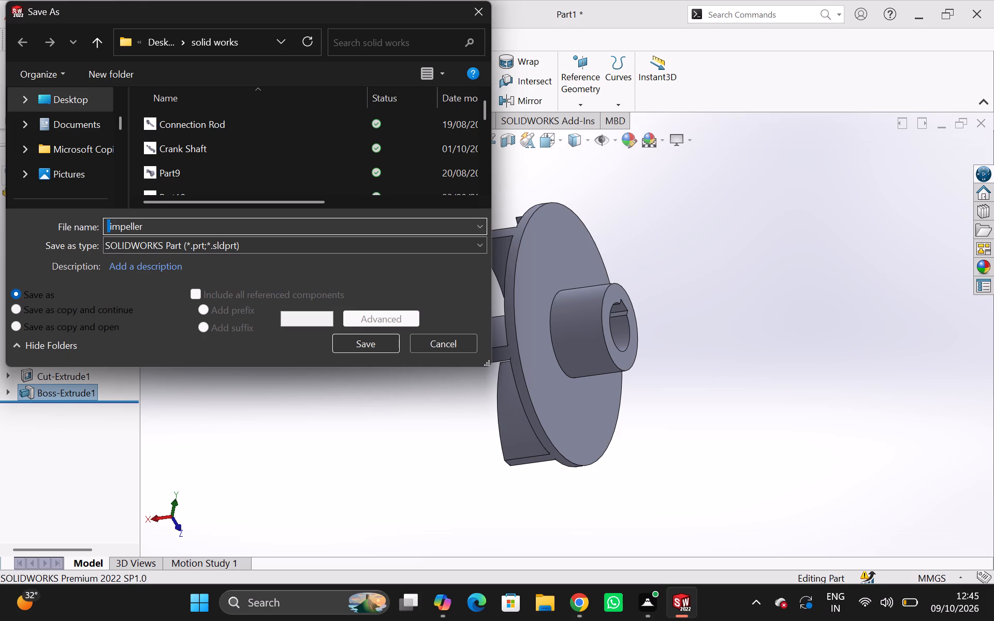
pyautogui.click(111, 223)
pyautogui.click(111, 223)
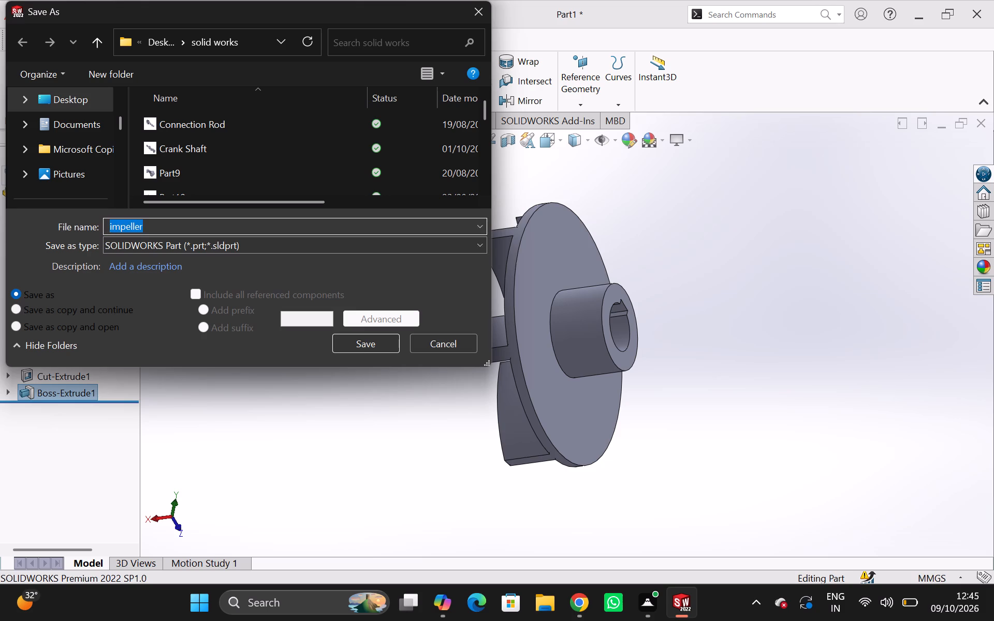
pyautogui.click(110, 223)
pyautogui.click(111, 223)
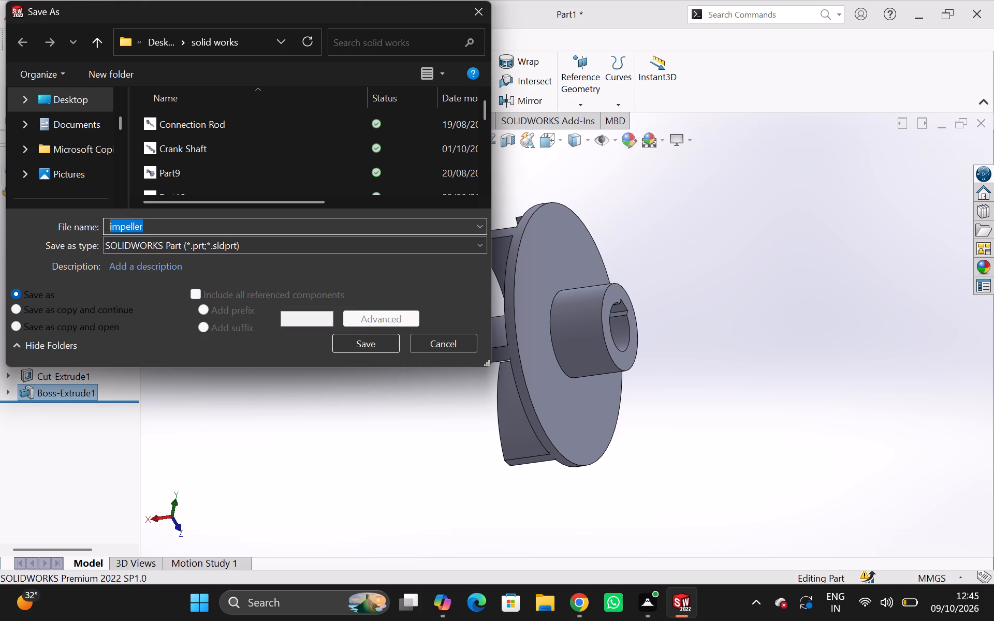
pyautogui.click(111, 226)
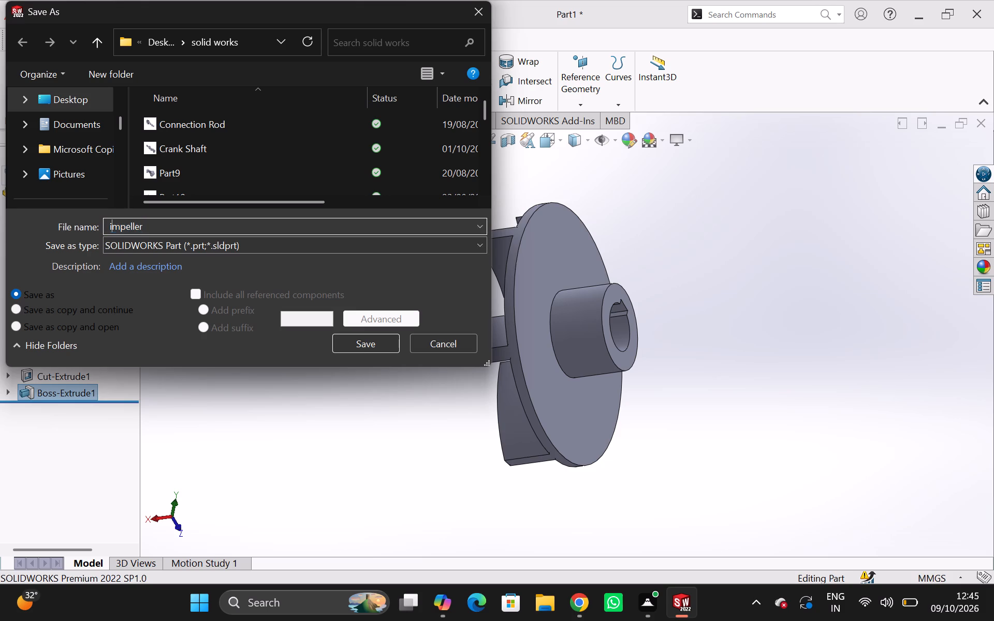
pyautogui.click(111, 226)
pyautogui.press('i')
pyautogui.click(364, 343)
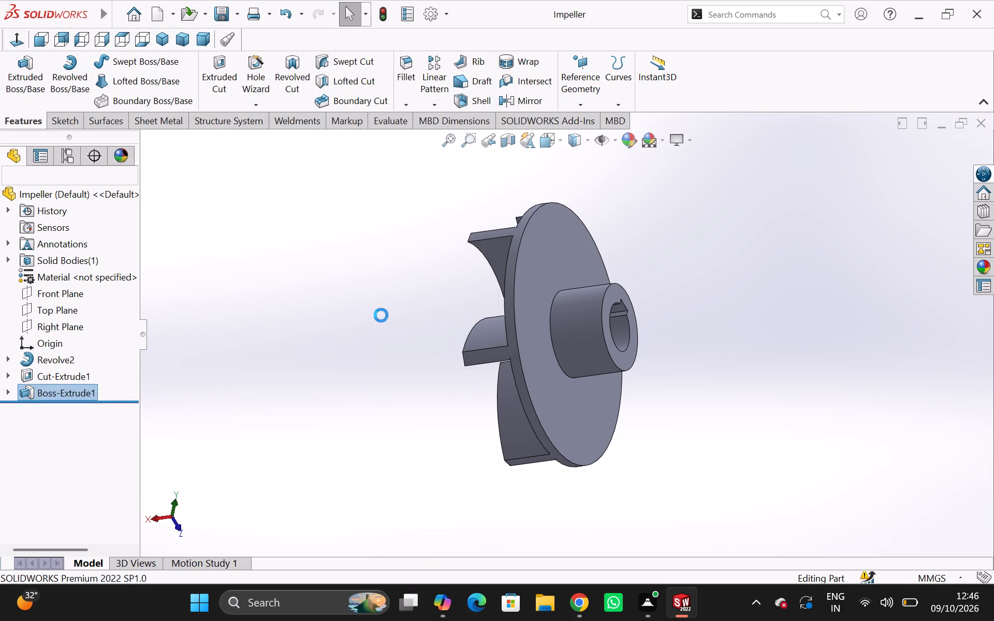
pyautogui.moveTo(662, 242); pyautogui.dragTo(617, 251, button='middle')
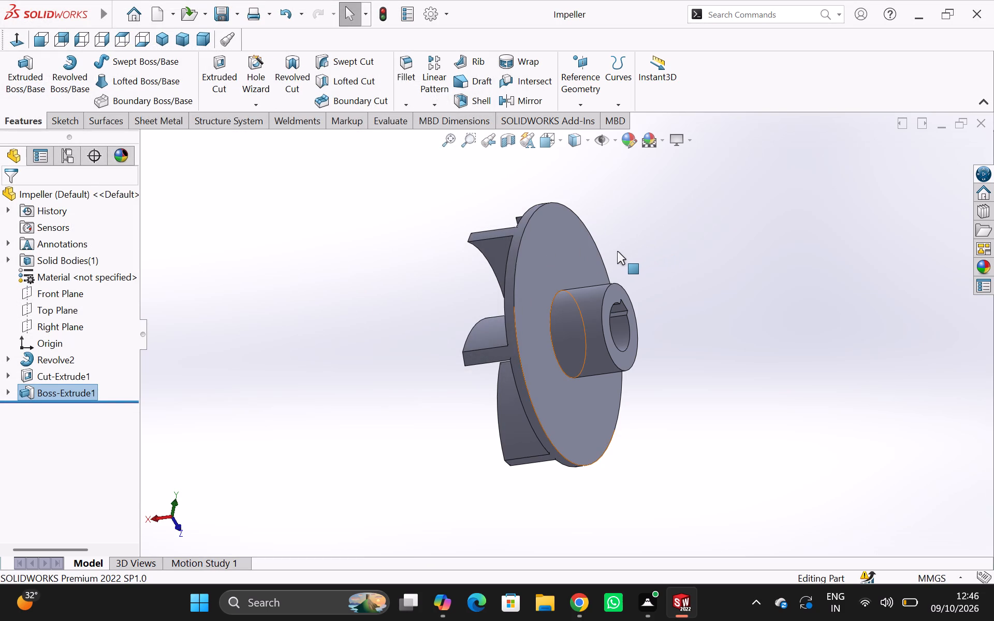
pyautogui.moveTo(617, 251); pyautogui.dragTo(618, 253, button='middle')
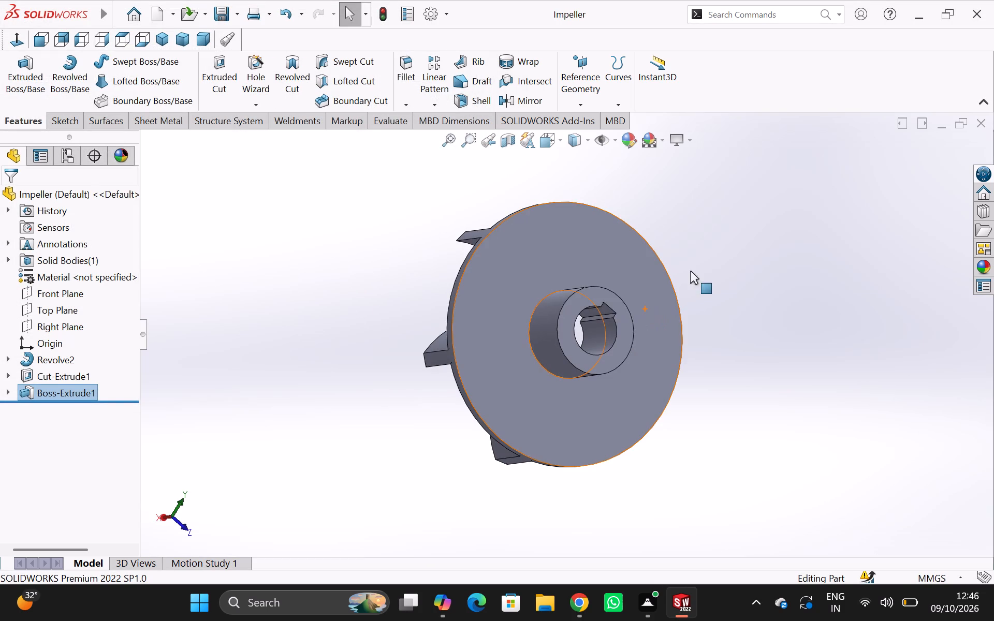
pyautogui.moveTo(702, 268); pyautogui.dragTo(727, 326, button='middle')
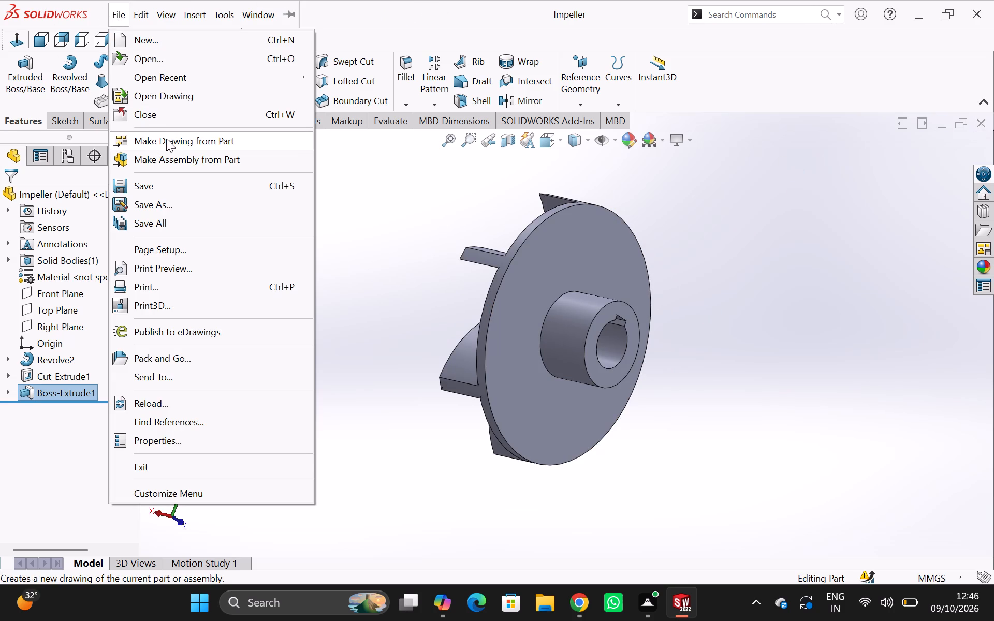
# Create a new drawing from the Impeller part using the Drawing template.
pyautogui.click(166, 139)
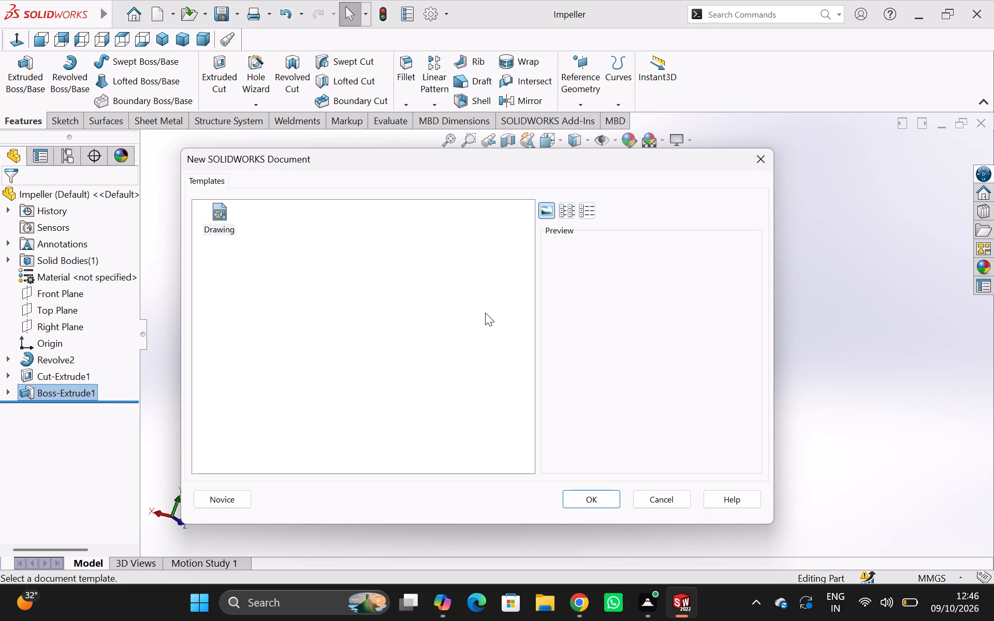
pyautogui.click(226, 218)
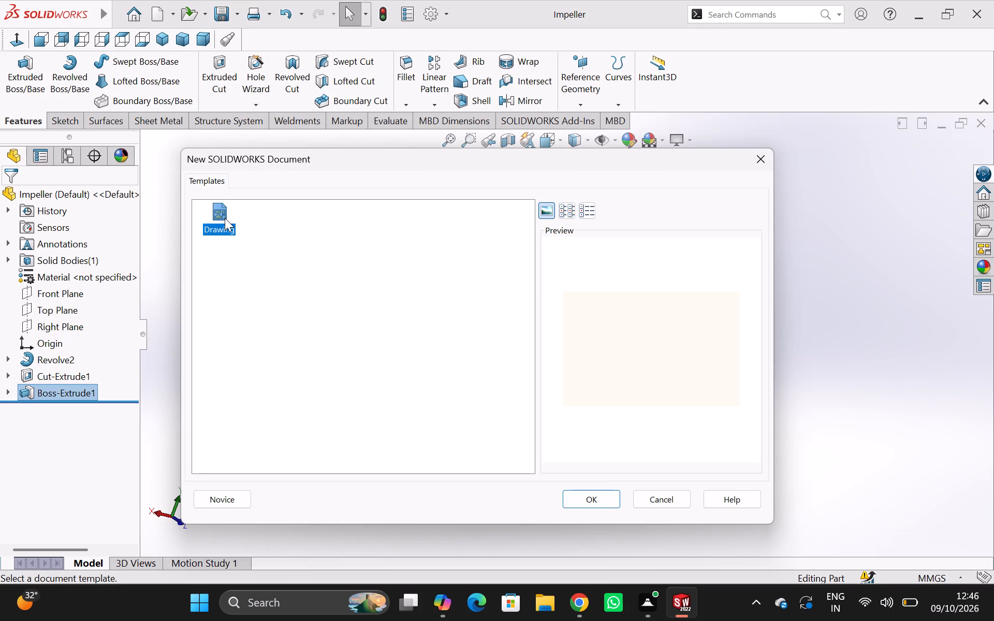
pyautogui.click(600, 506)
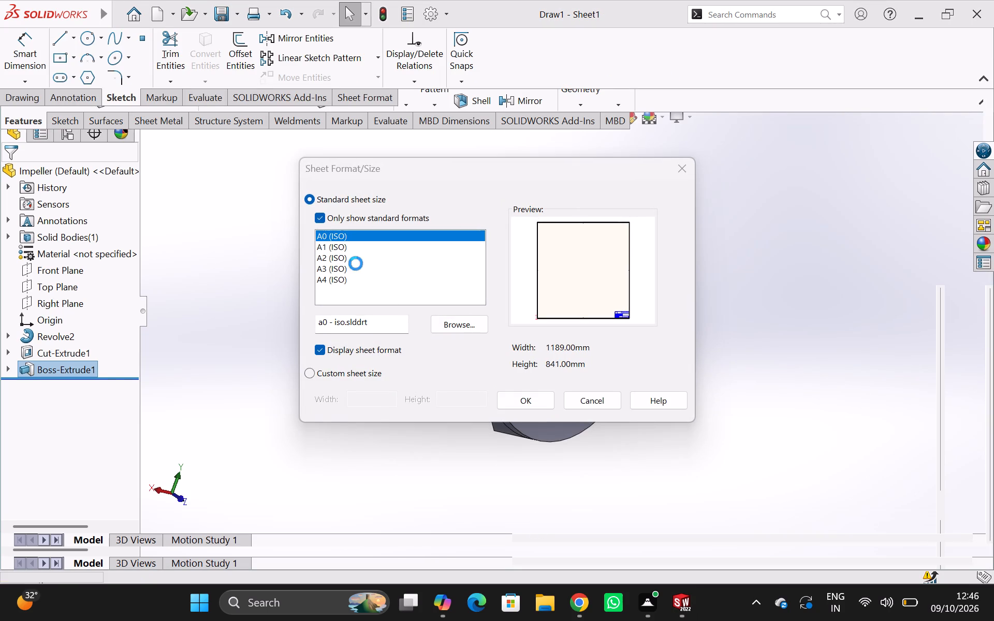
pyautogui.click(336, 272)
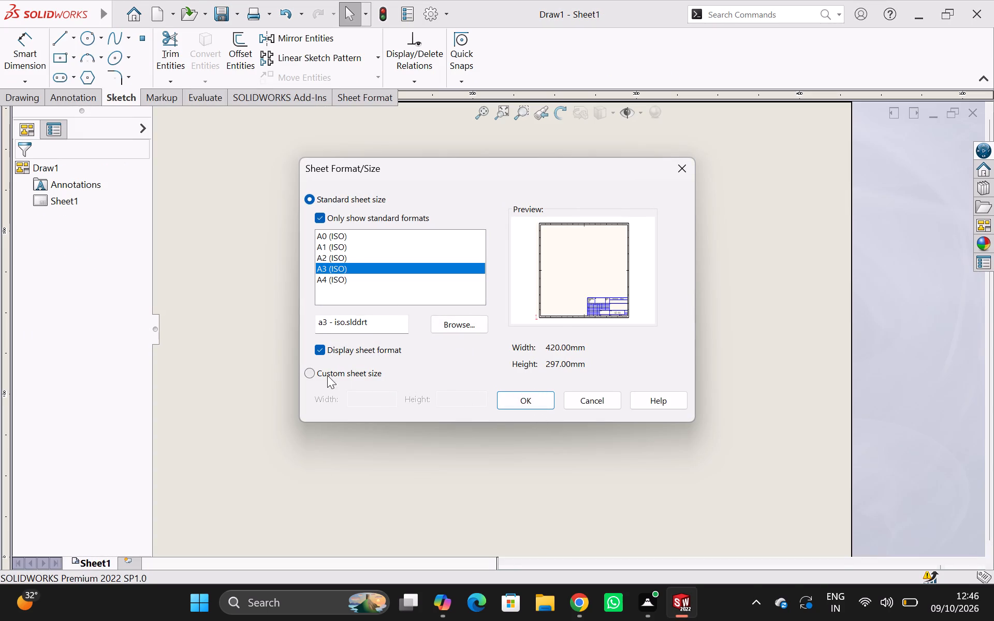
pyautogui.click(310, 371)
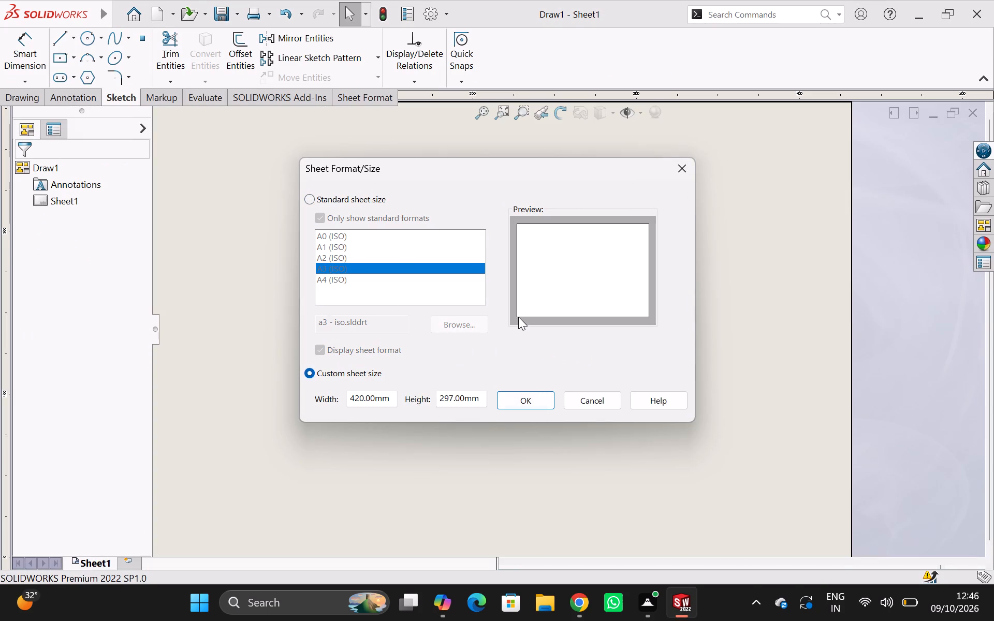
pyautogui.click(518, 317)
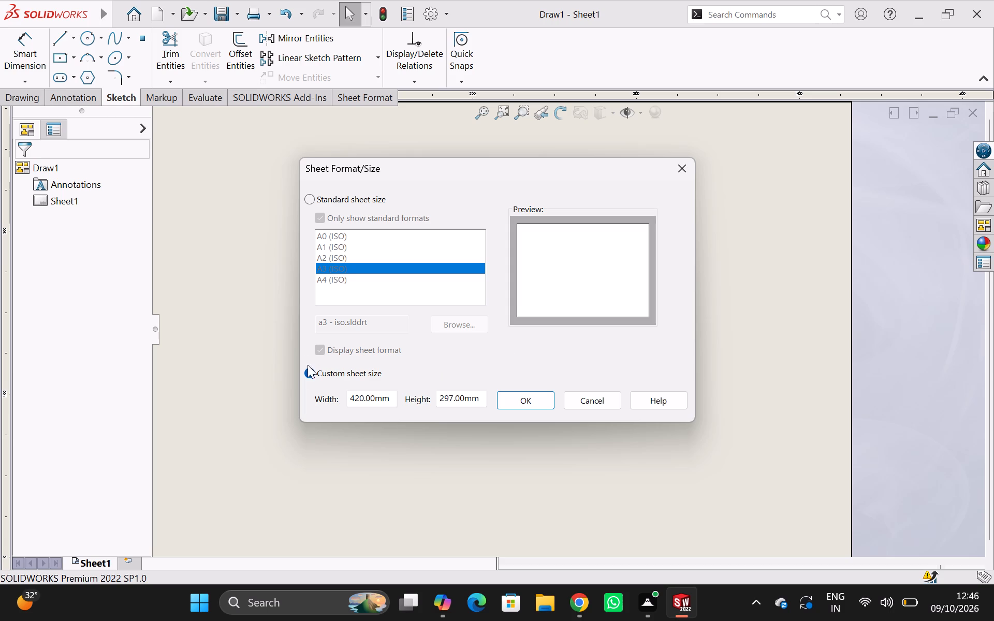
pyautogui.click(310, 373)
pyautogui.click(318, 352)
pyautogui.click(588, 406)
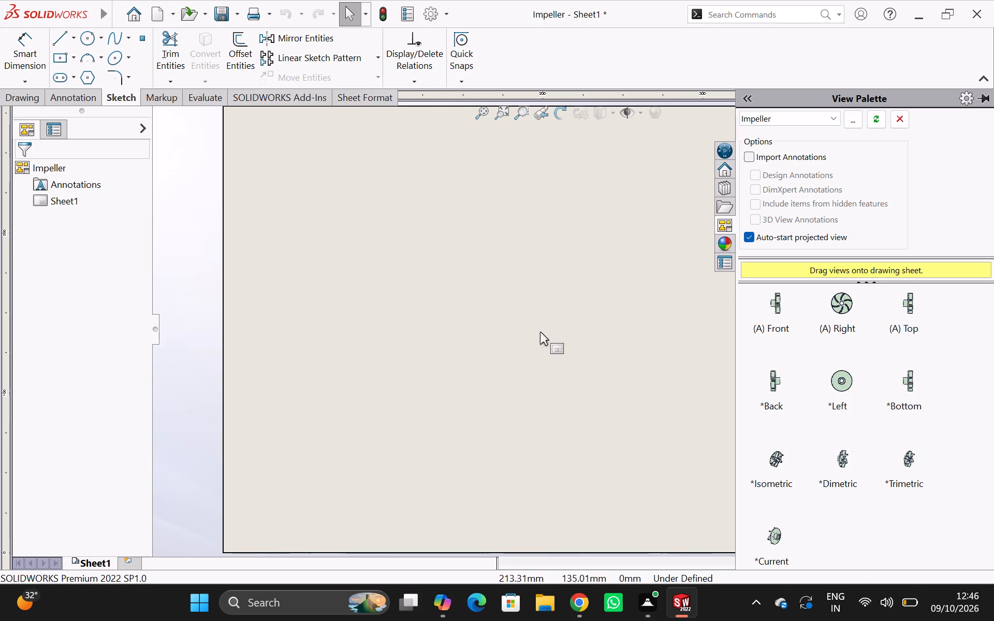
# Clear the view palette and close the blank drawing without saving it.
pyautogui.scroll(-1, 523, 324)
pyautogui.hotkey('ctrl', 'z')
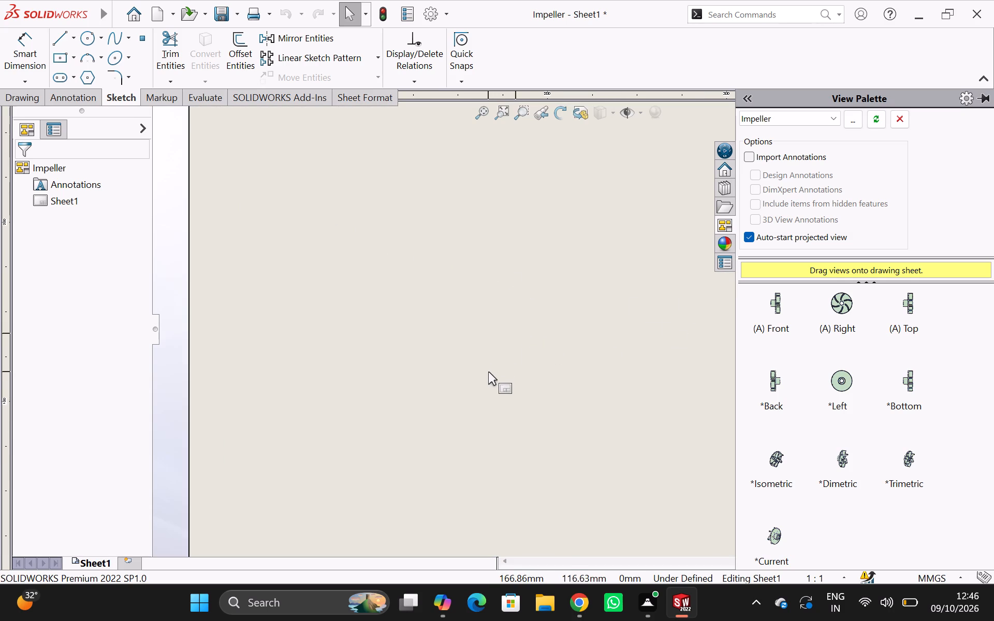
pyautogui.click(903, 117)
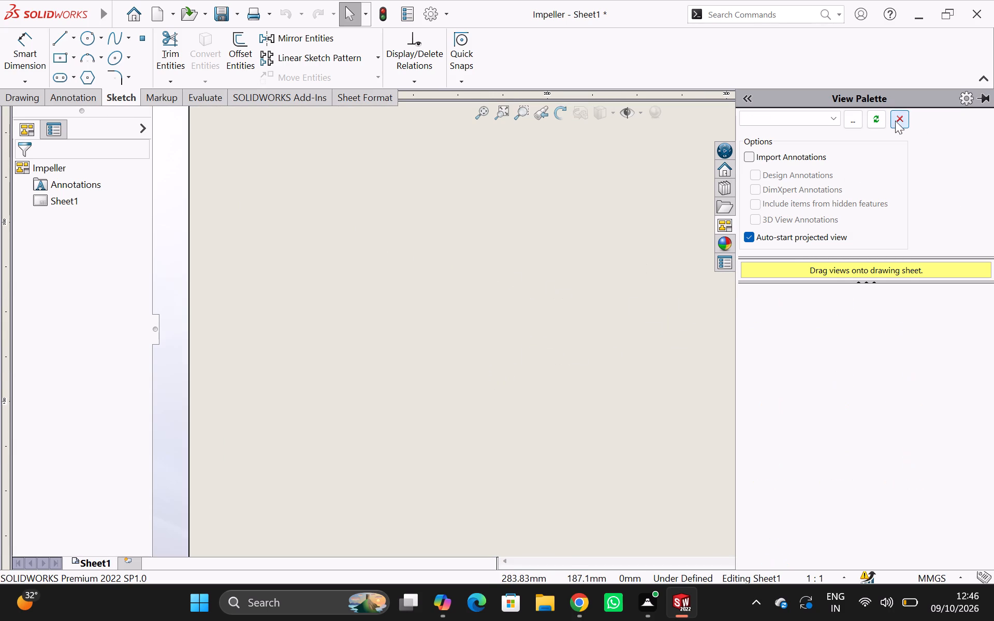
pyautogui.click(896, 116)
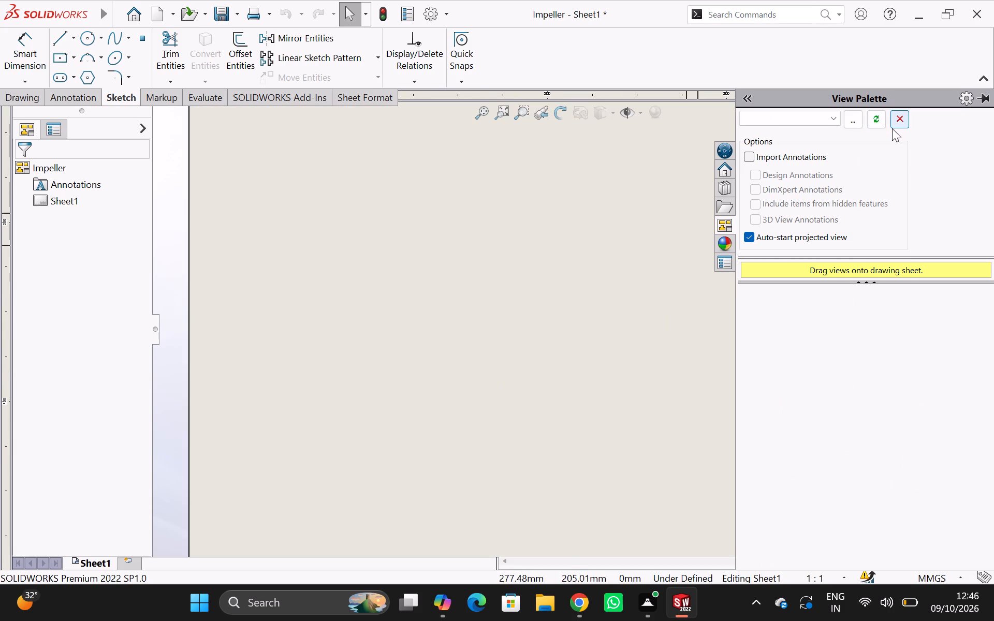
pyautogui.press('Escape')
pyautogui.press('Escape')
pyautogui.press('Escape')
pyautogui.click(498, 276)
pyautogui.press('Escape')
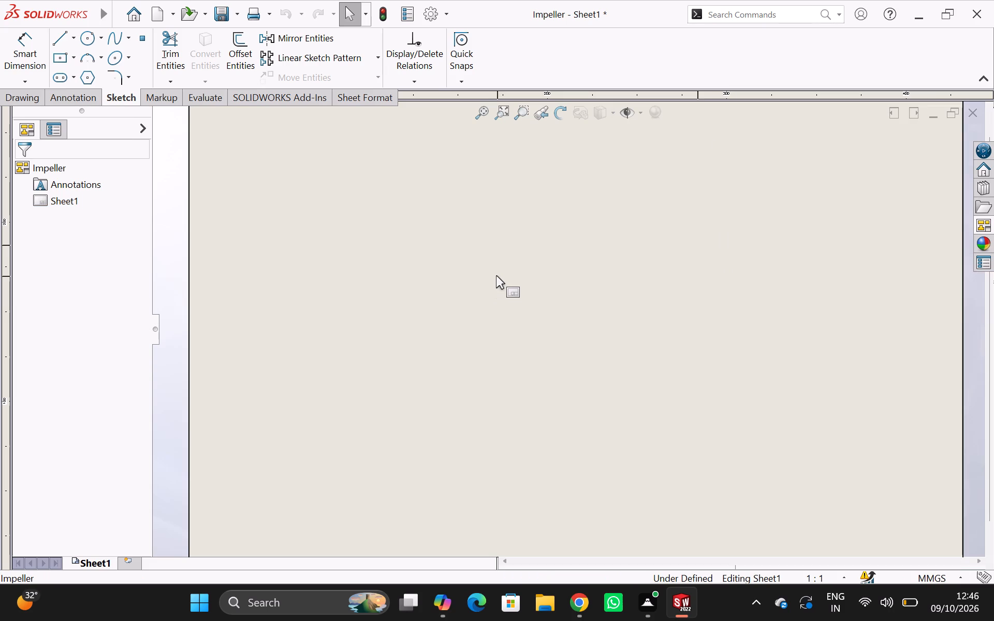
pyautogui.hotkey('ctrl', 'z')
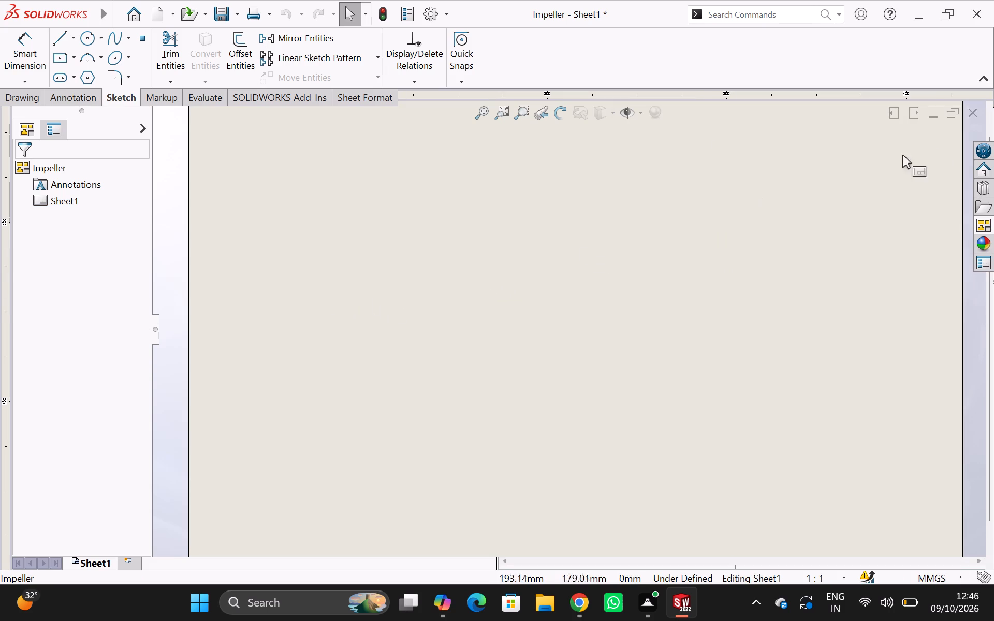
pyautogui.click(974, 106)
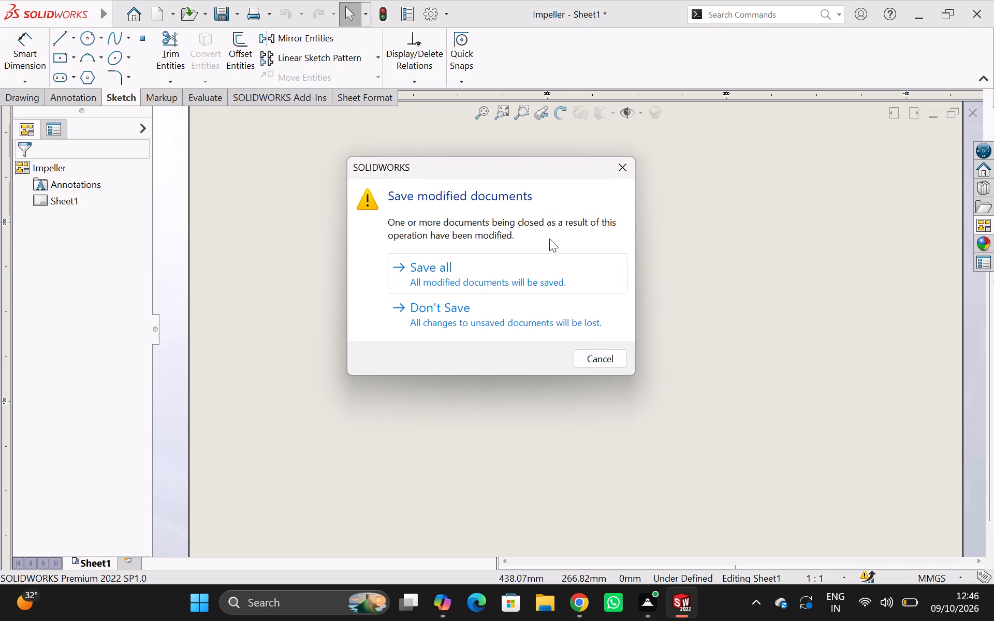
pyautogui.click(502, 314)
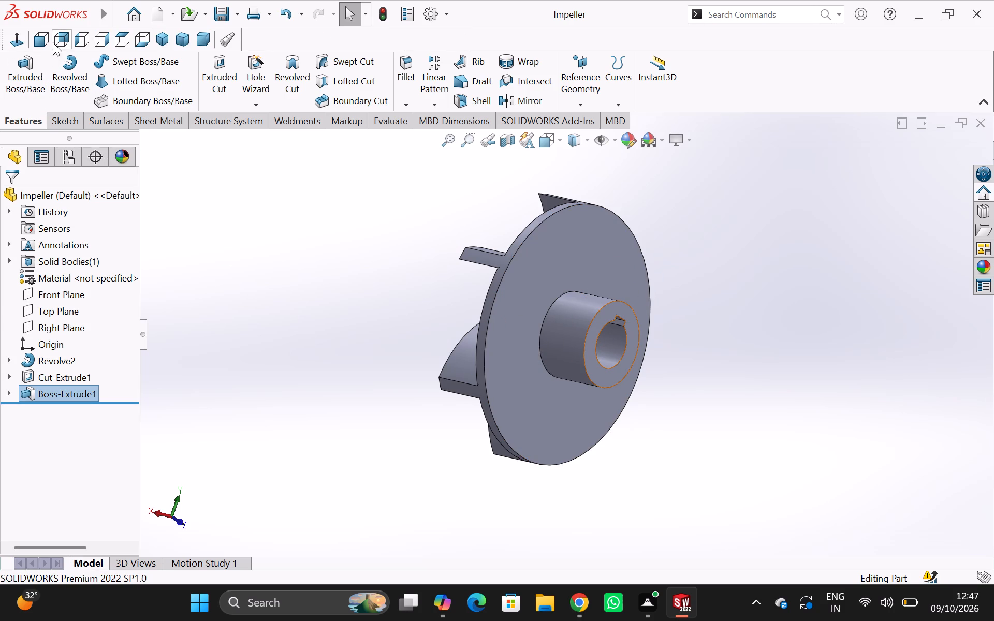
# Make a new drawing from the Impeller part with the Drawing template on a standard A3 (ISO) sheet.
pyautogui.click(125, 13)
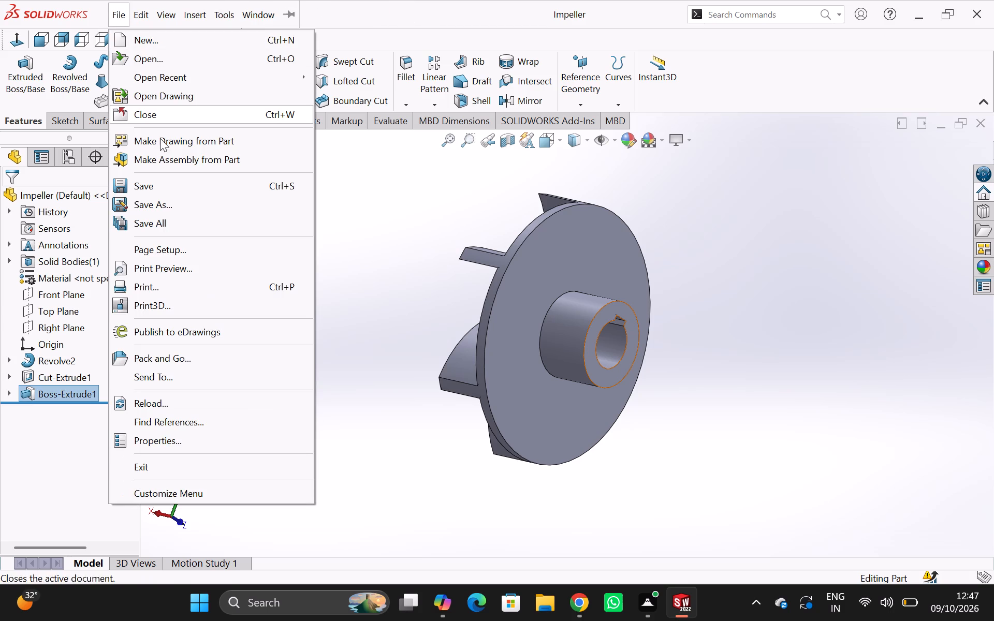
pyautogui.click(180, 142)
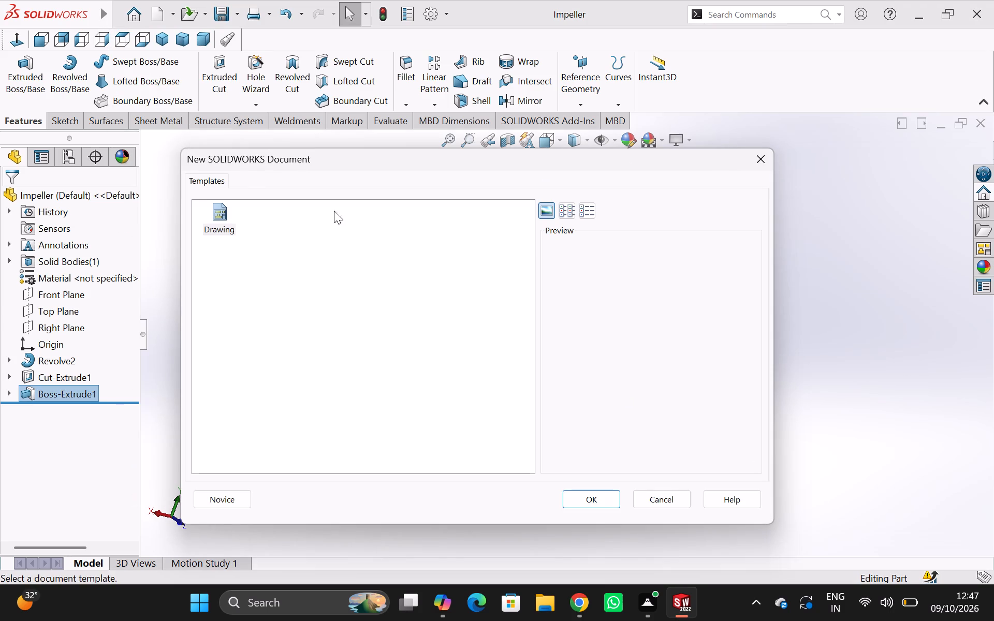
pyautogui.click(228, 225)
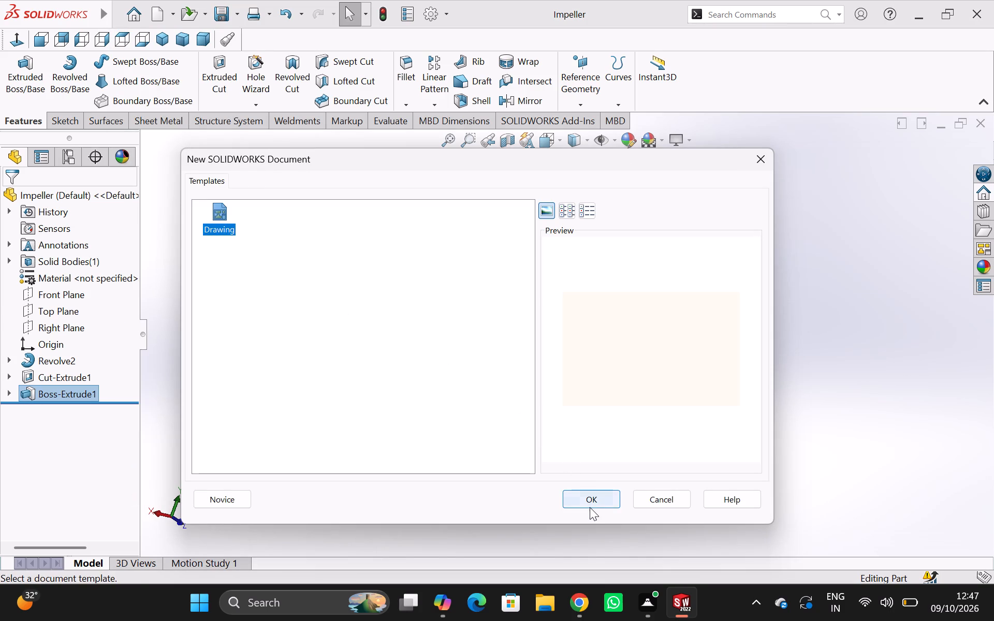
pyautogui.click(590, 507)
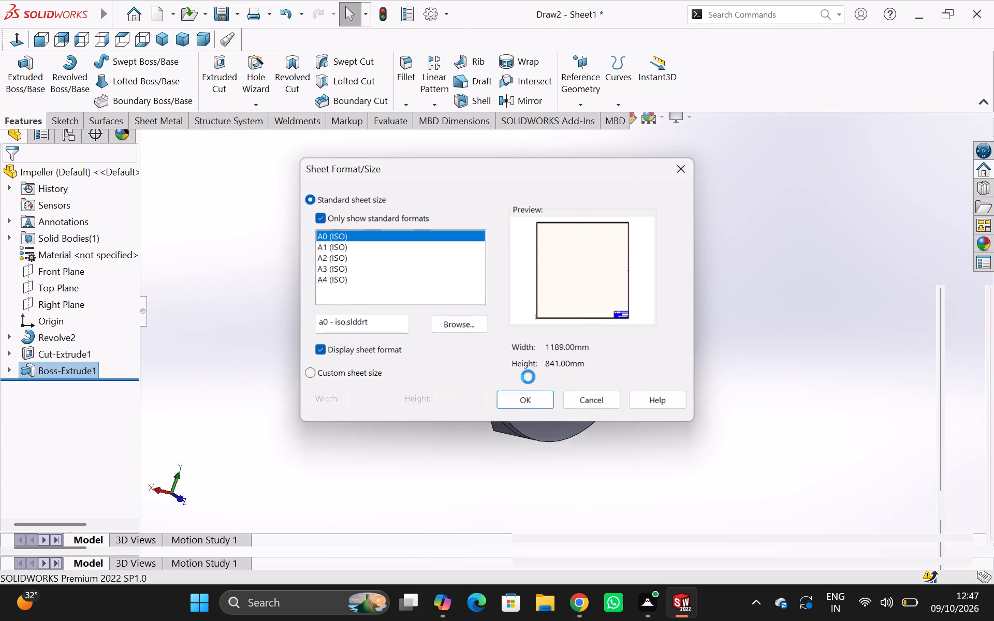
pyautogui.click(328, 266)
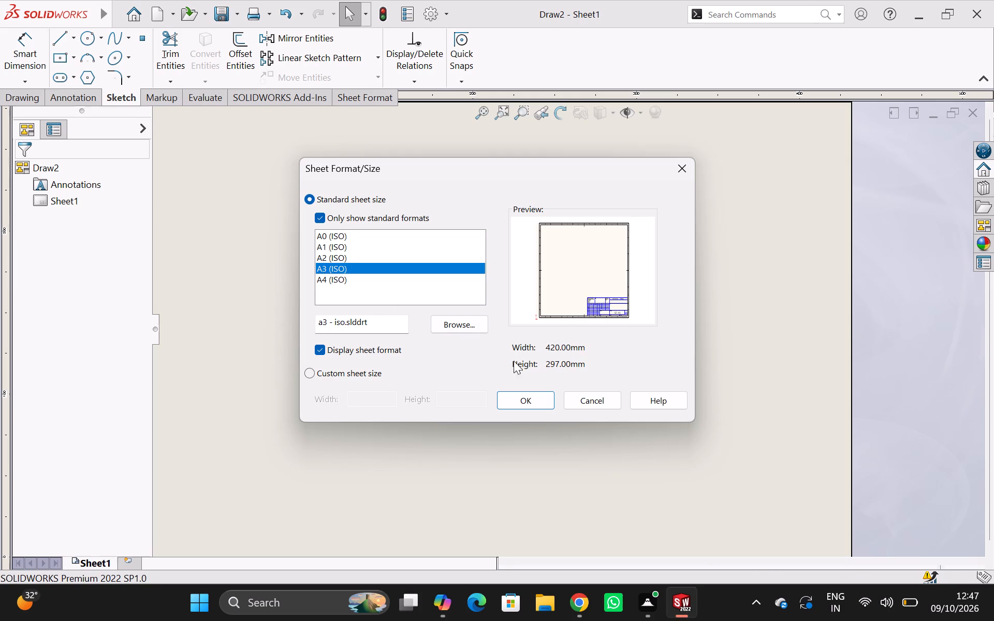
pyautogui.click(545, 404)
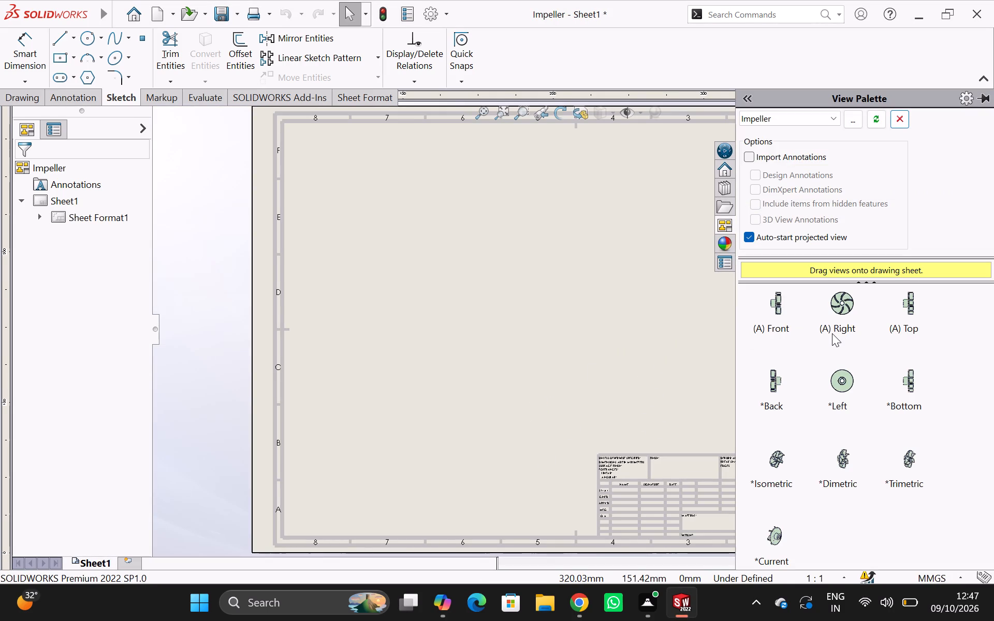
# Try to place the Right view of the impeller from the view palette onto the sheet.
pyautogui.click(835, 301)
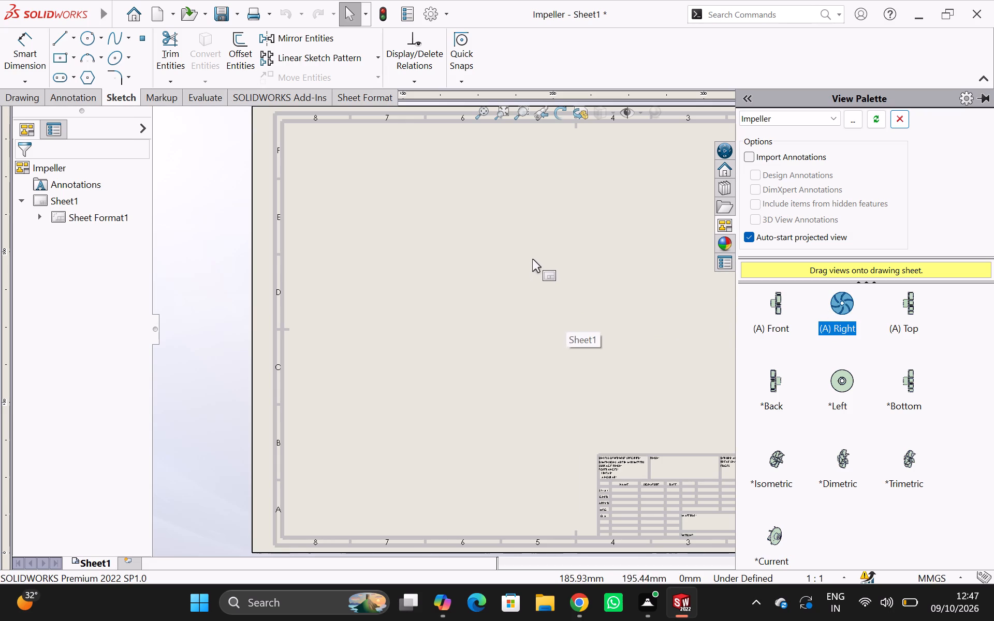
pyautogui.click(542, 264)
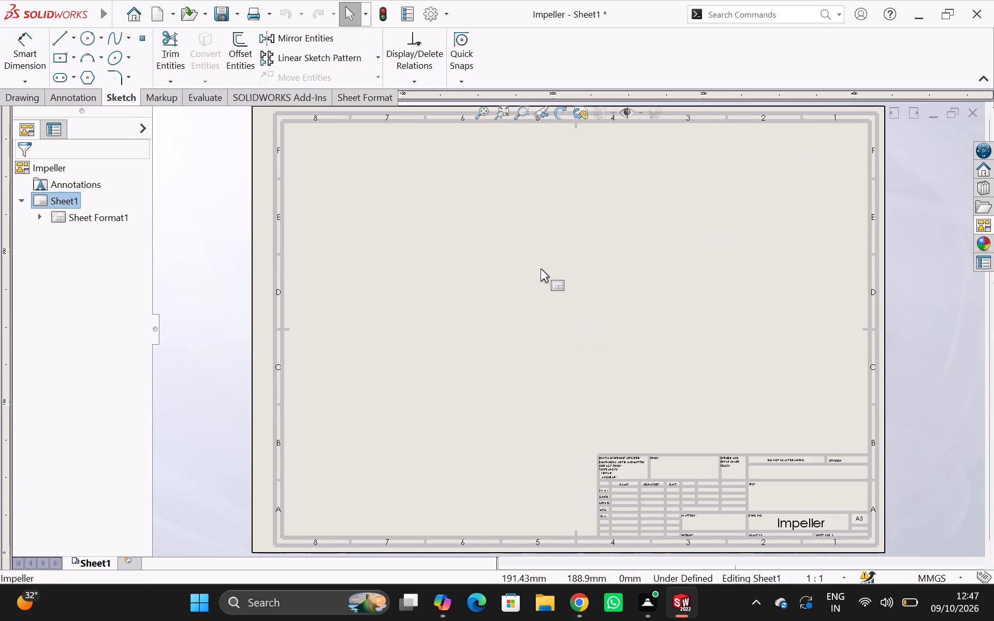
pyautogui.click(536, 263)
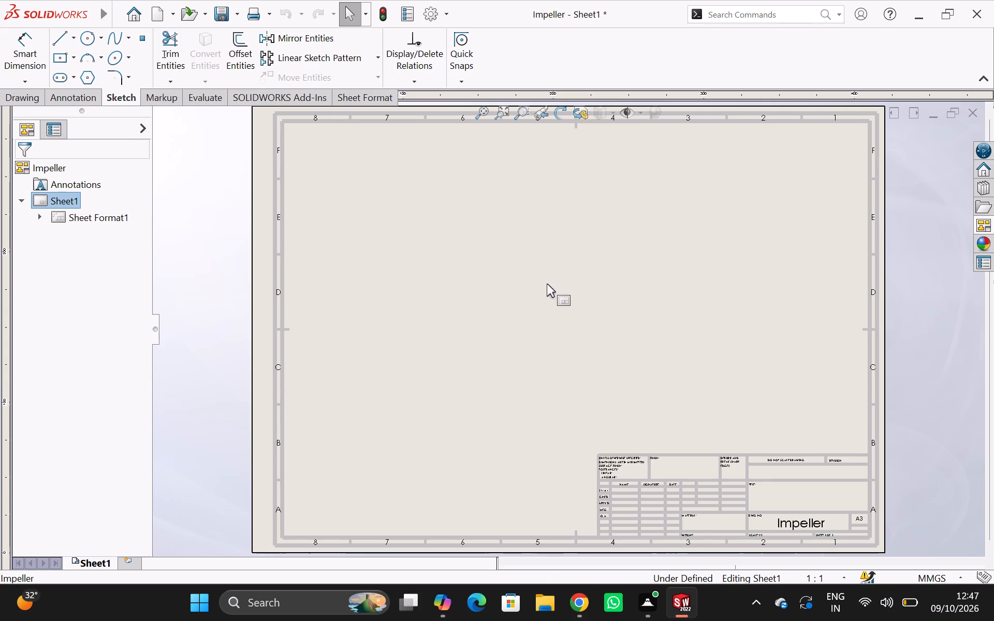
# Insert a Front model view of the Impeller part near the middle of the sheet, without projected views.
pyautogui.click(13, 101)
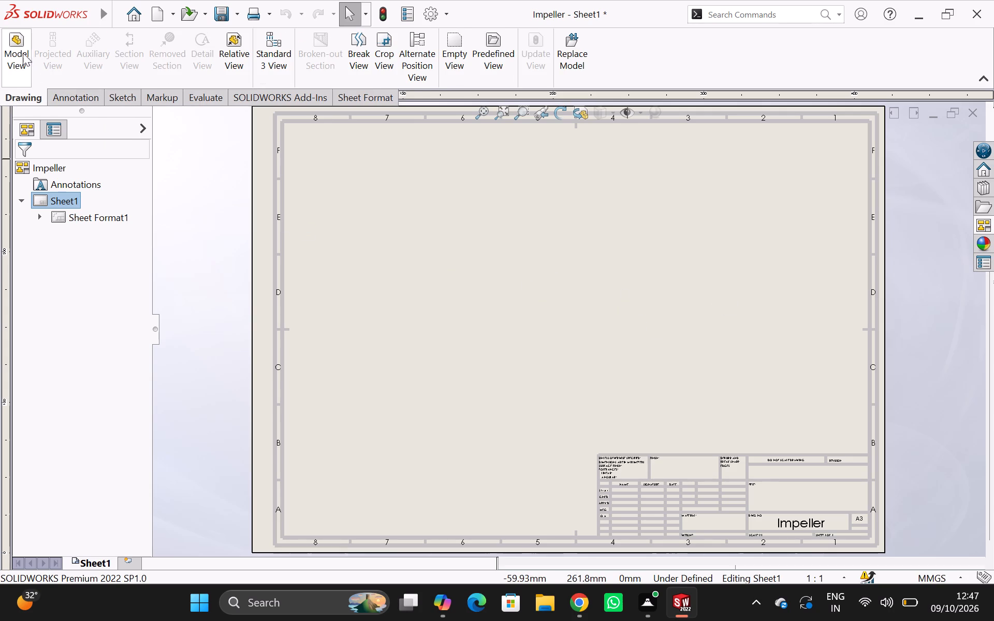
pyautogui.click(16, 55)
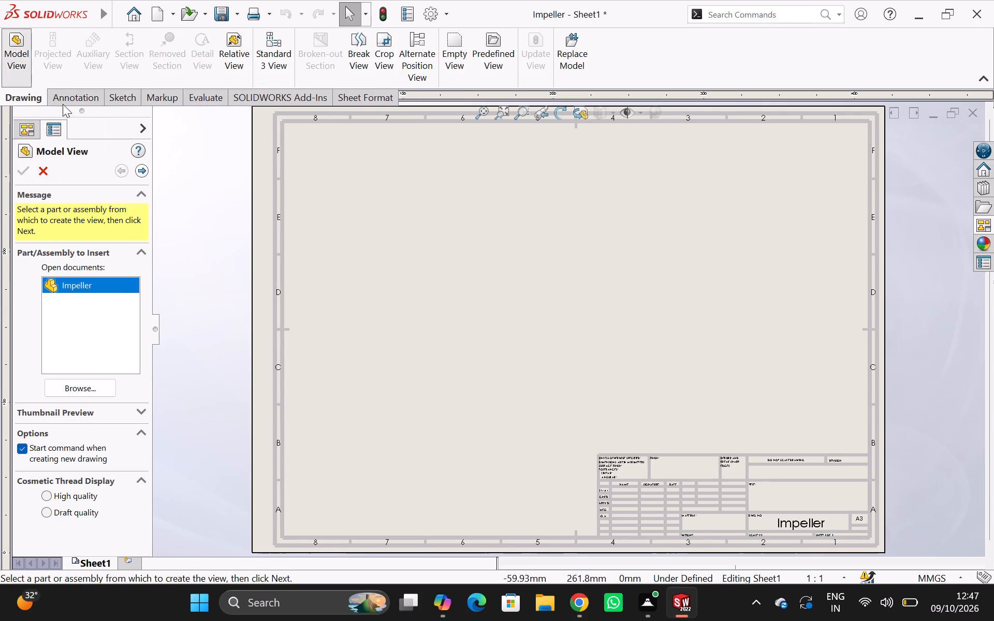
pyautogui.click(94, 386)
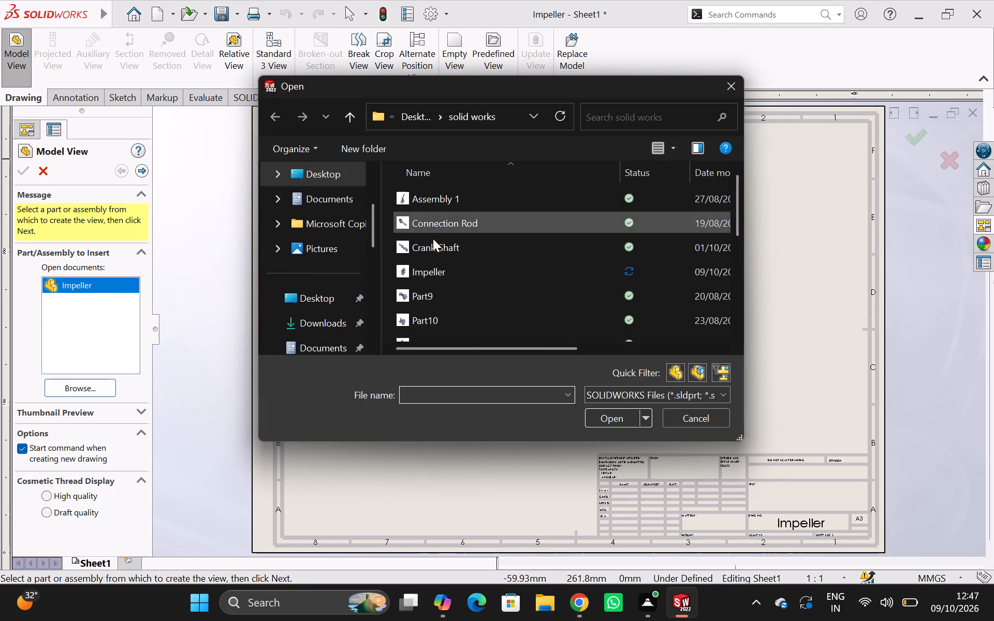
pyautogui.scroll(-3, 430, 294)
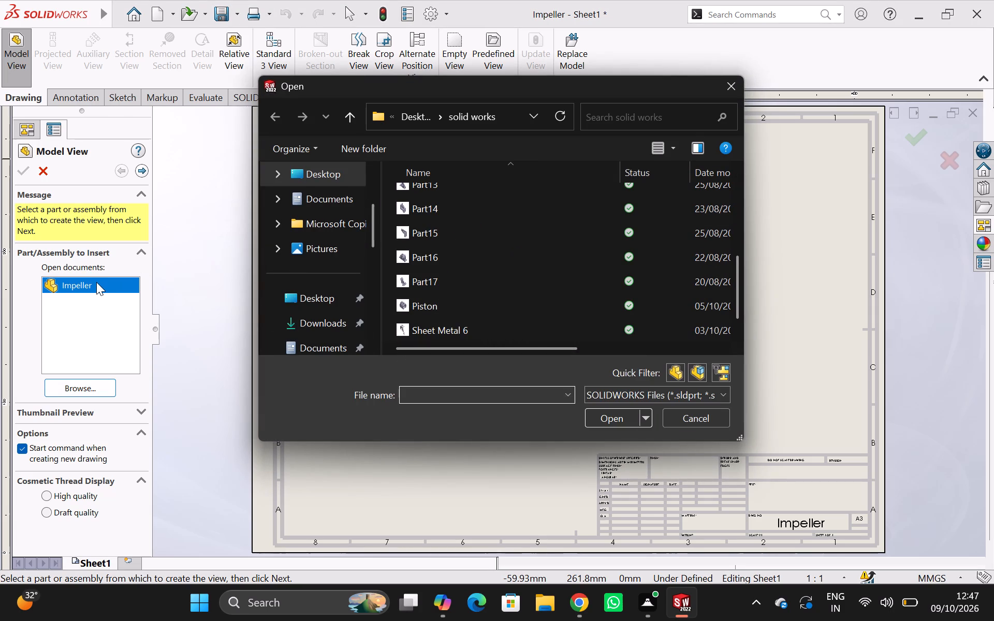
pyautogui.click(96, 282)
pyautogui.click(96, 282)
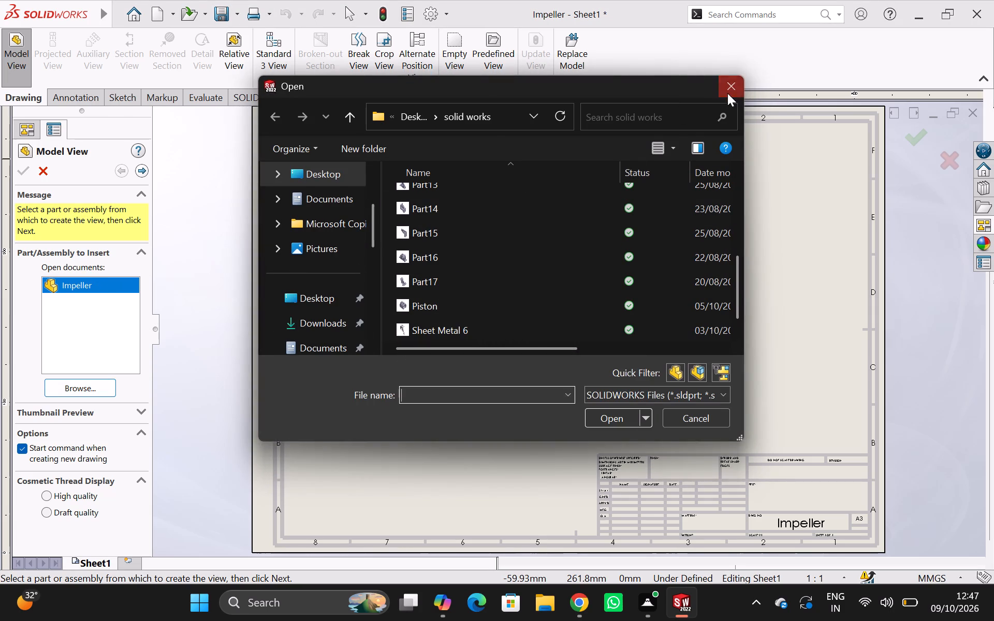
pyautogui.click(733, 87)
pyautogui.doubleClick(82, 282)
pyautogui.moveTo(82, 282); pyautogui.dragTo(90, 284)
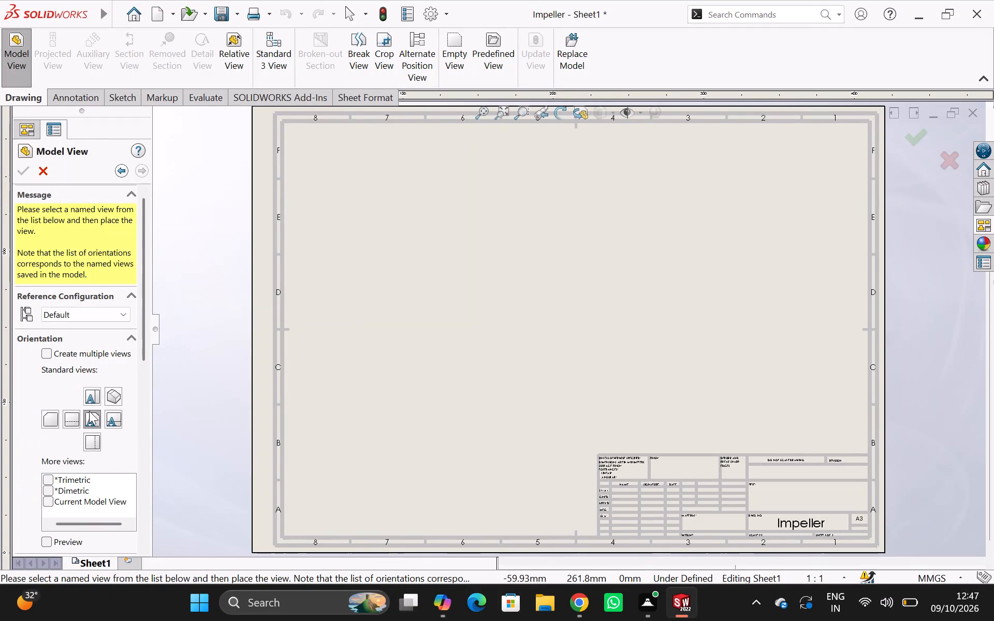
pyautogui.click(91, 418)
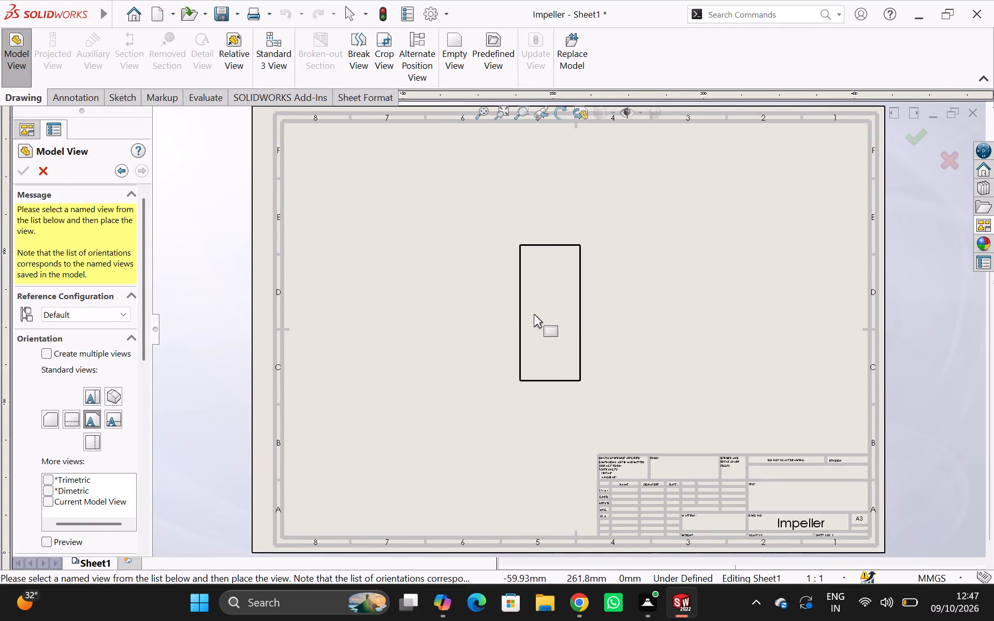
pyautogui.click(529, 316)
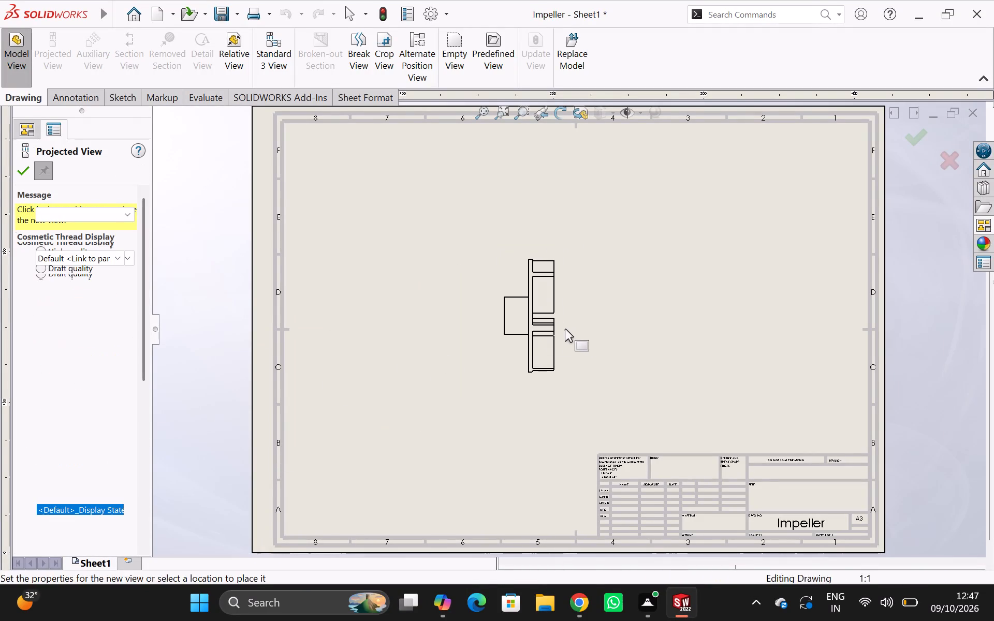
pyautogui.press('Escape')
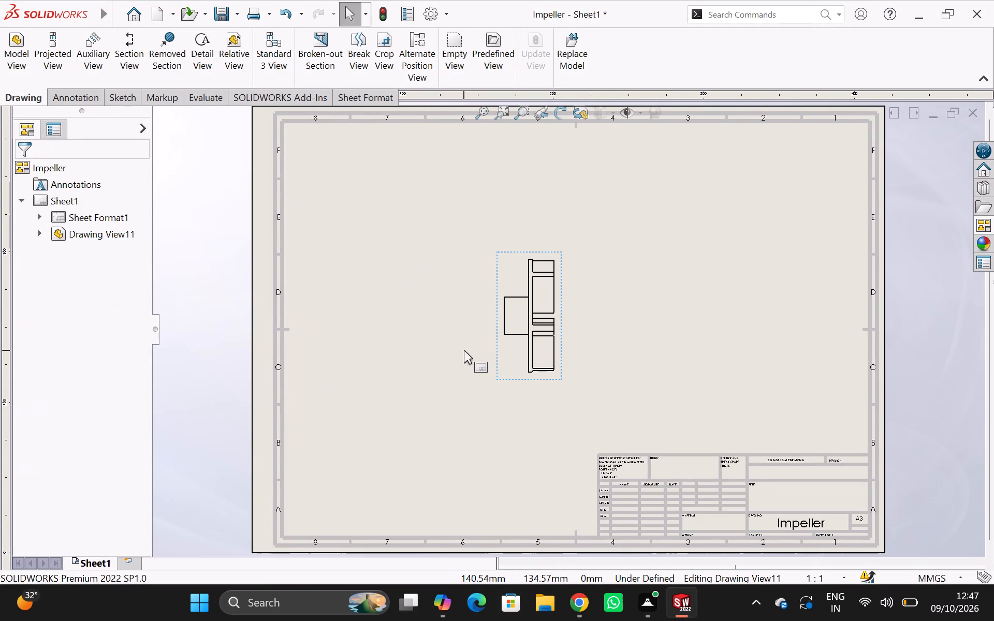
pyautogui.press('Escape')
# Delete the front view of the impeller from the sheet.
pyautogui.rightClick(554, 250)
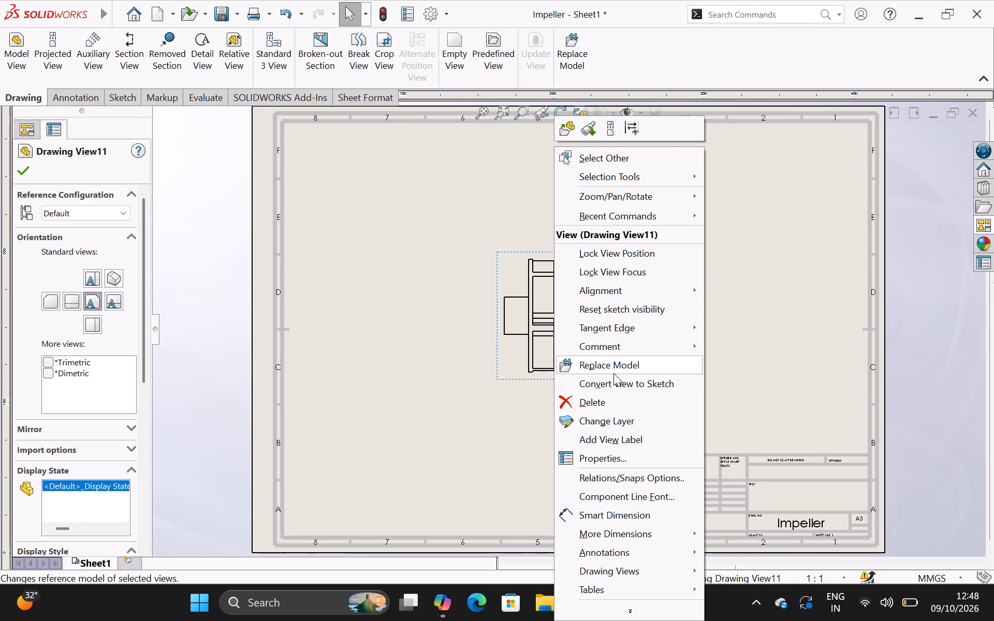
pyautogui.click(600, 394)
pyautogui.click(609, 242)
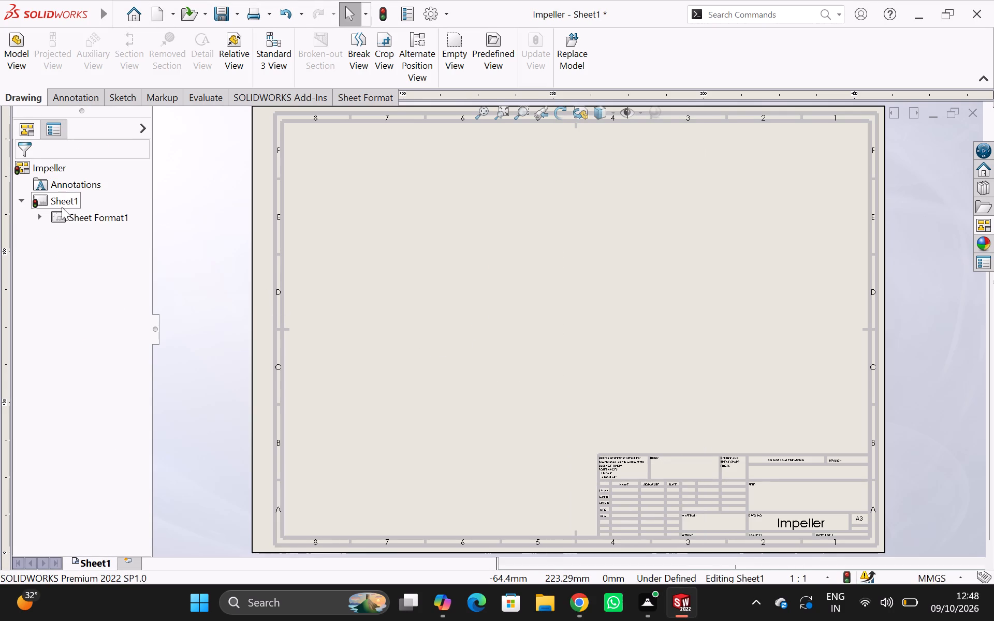
# Insert a Top model view of the Impeller near the middle of the sheet, with projected views on both sides.
pyautogui.click(23, 67)
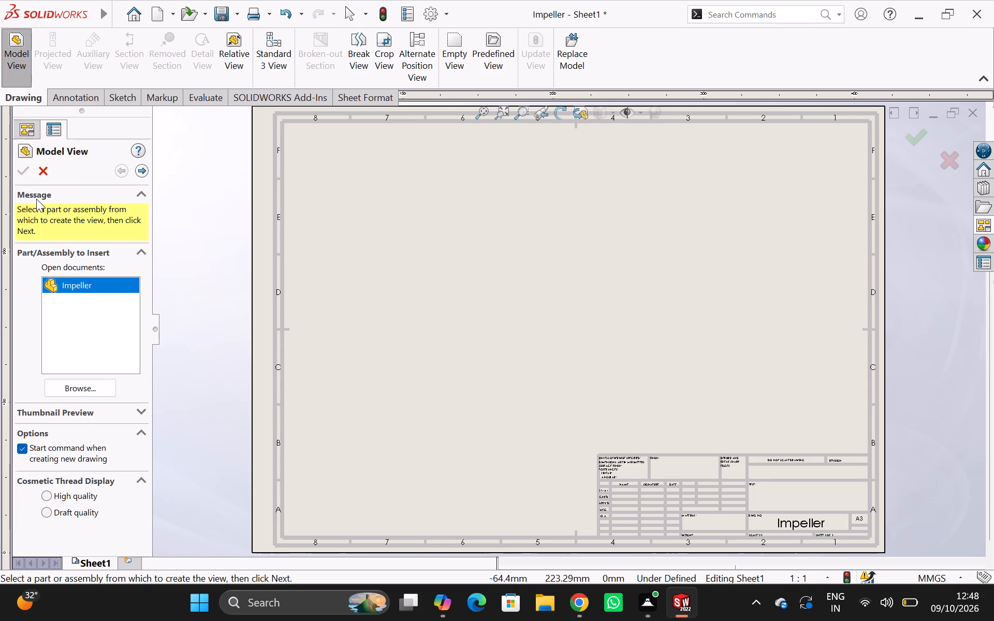
pyautogui.click(82, 282)
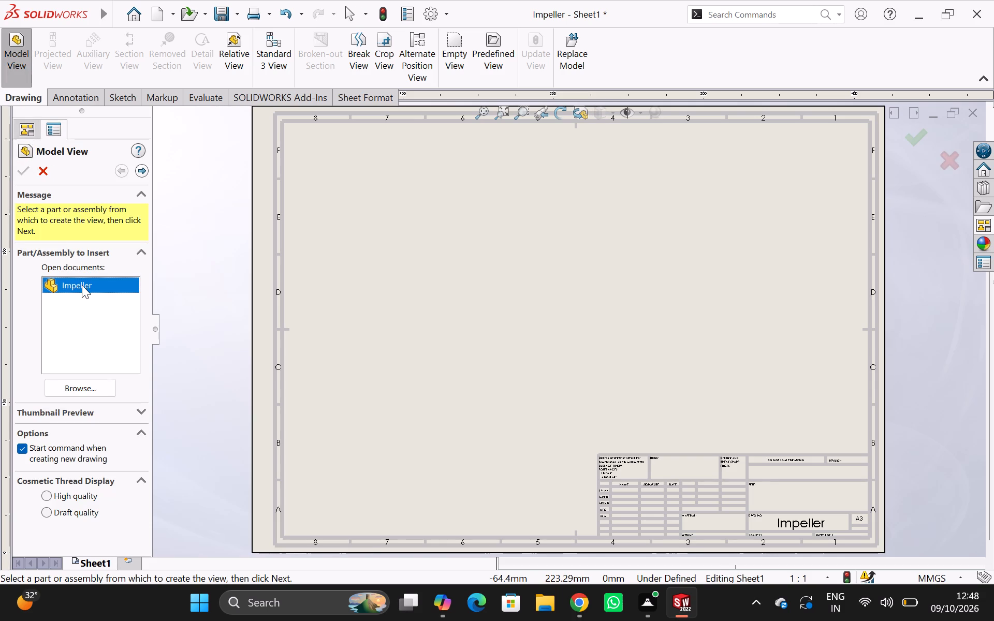
pyautogui.doubleClick(82, 285)
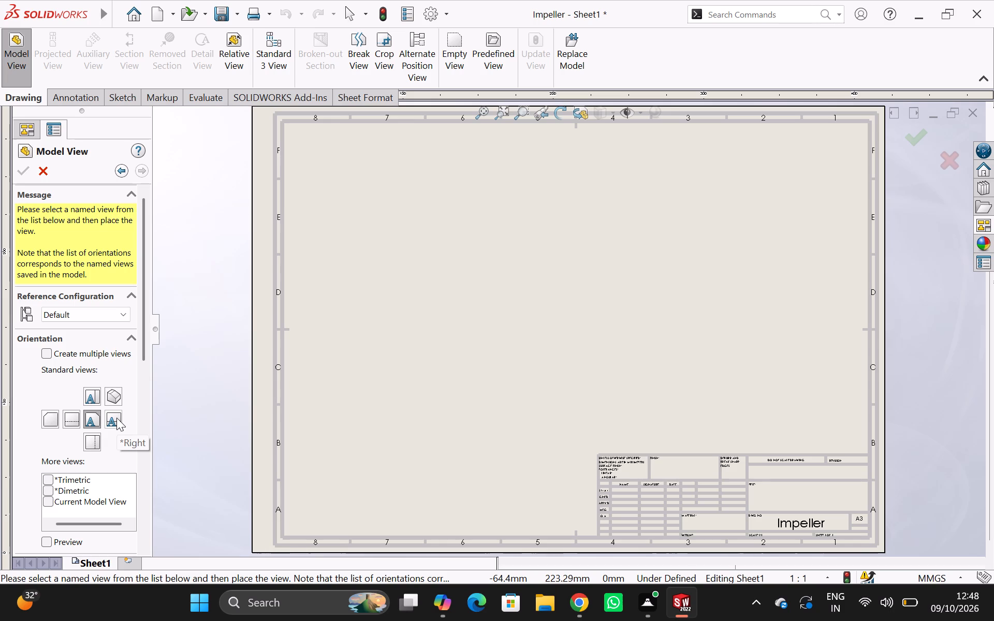
pyautogui.click(95, 402)
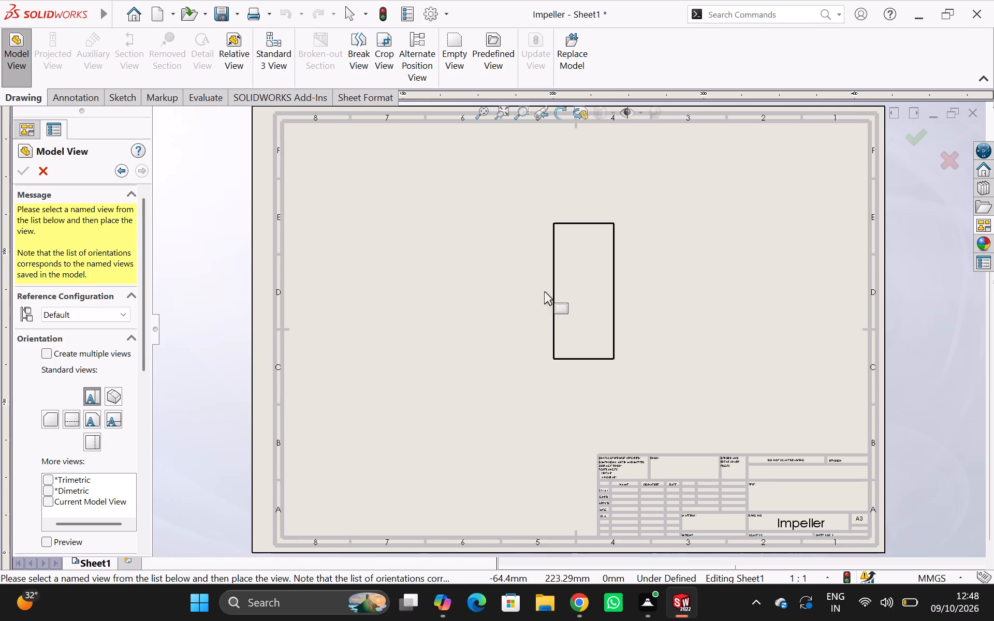
pyautogui.click(532, 310)
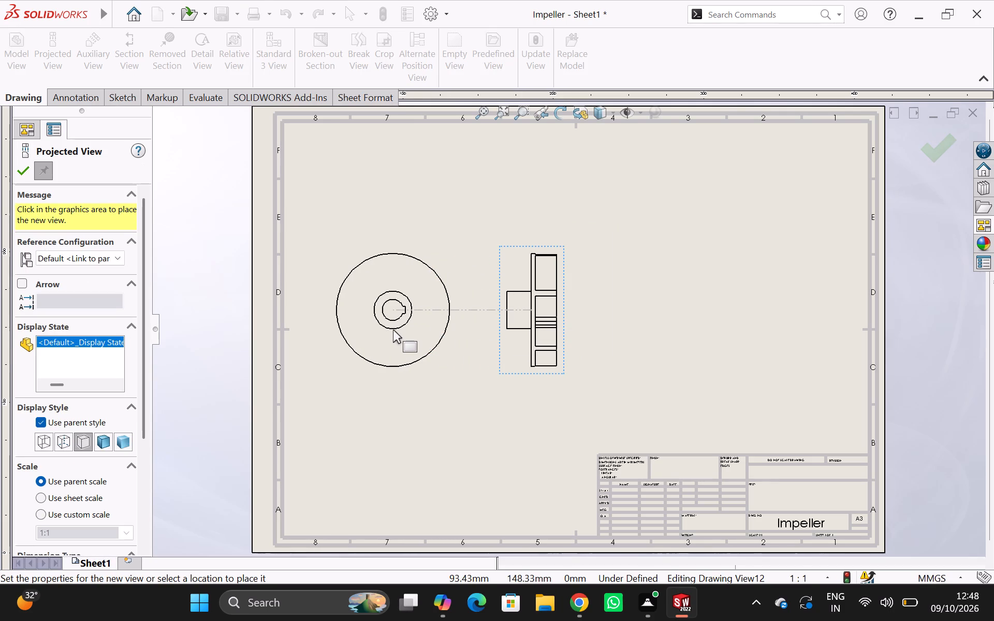
pyautogui.click(393, 330)
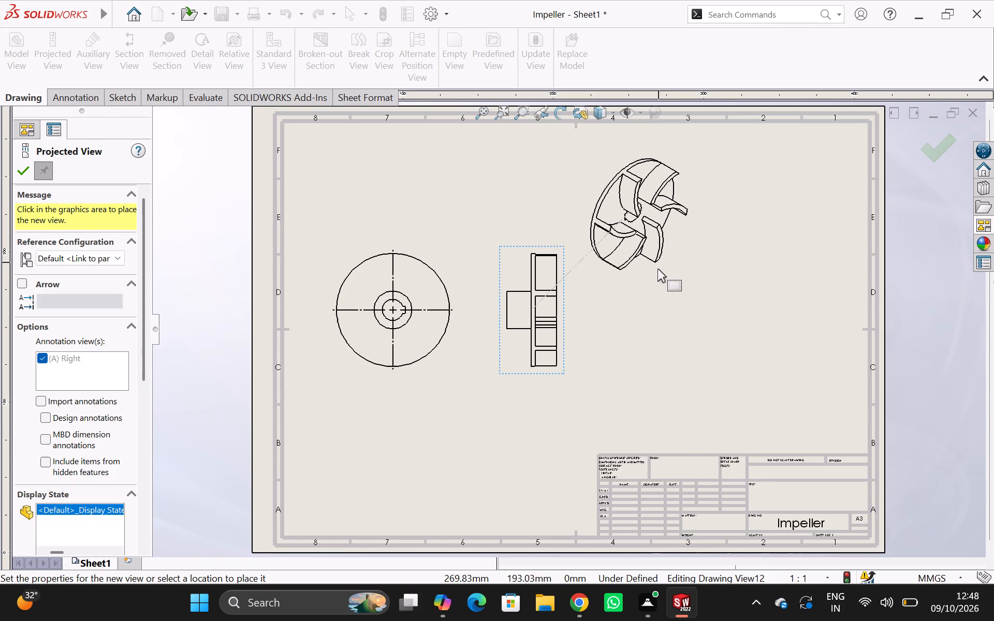
pyautogui.click(678, 296)
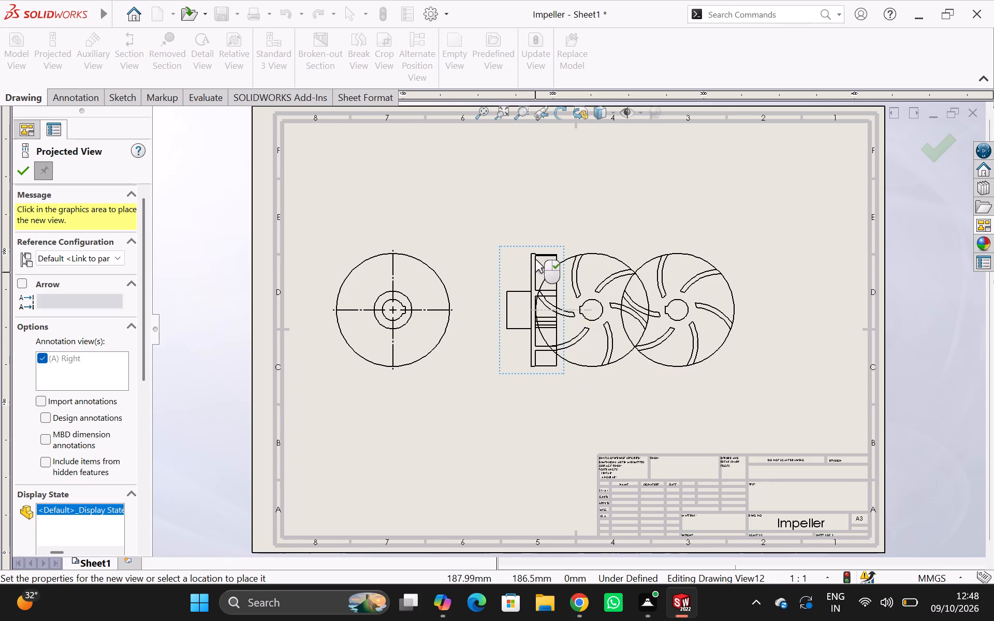
pyautogui.press('Escape')
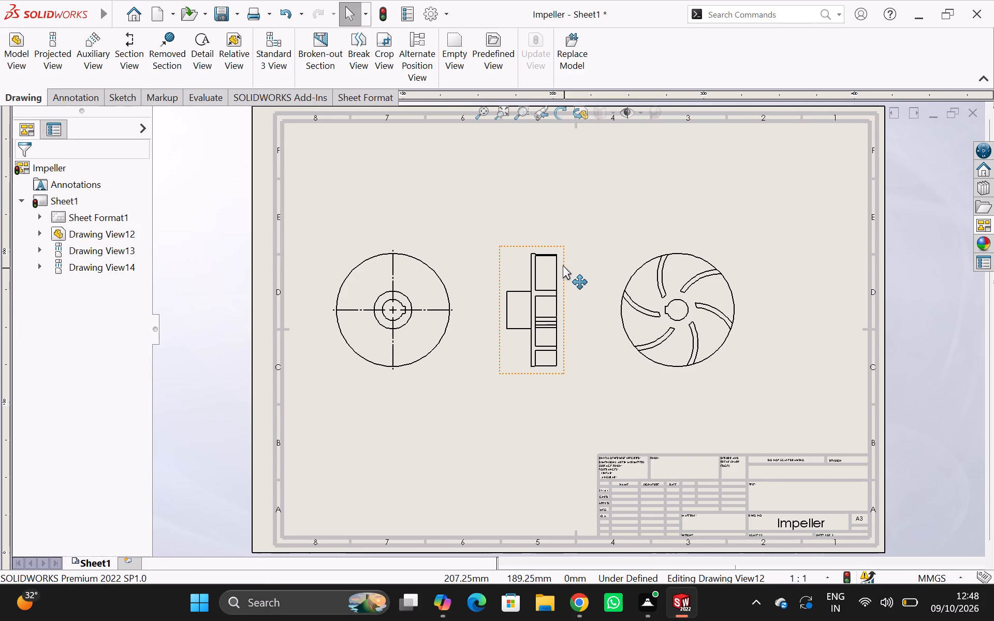
# Delete the Top view and the projected view of the impeller's hub side, keeping the blade-side view.
pyautogui.rightClick(562, 247)
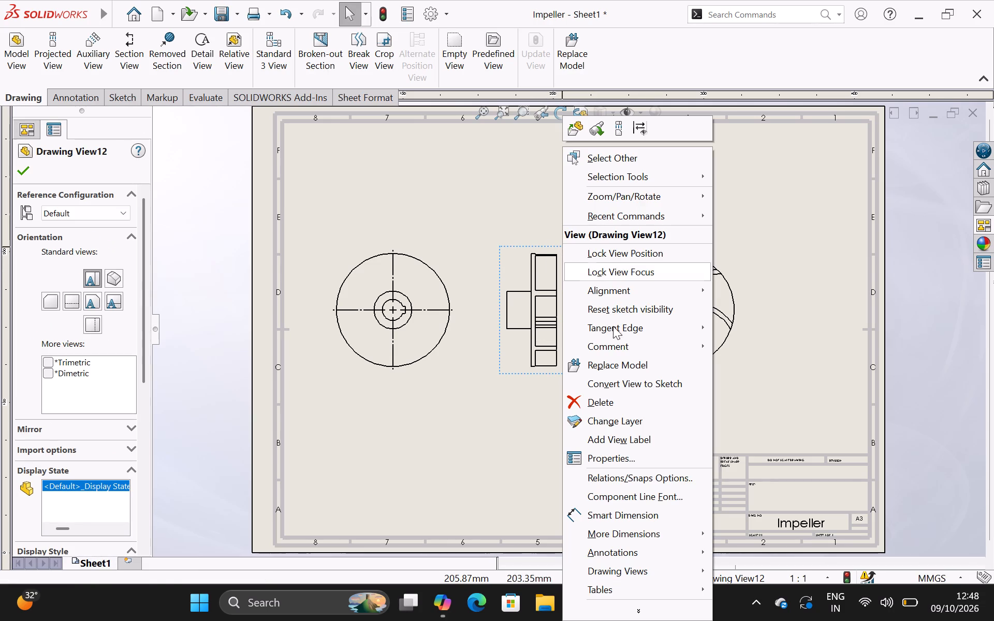
pyautogui.click(611, 401)
pyautogui.click(602, 237)
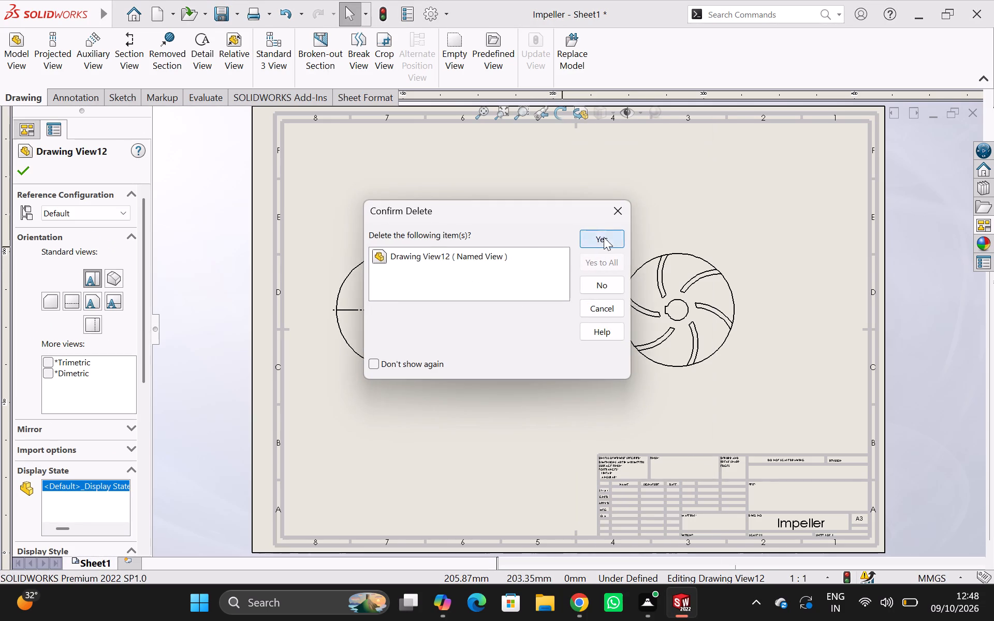
pyautogui.rightClick(415, 255)
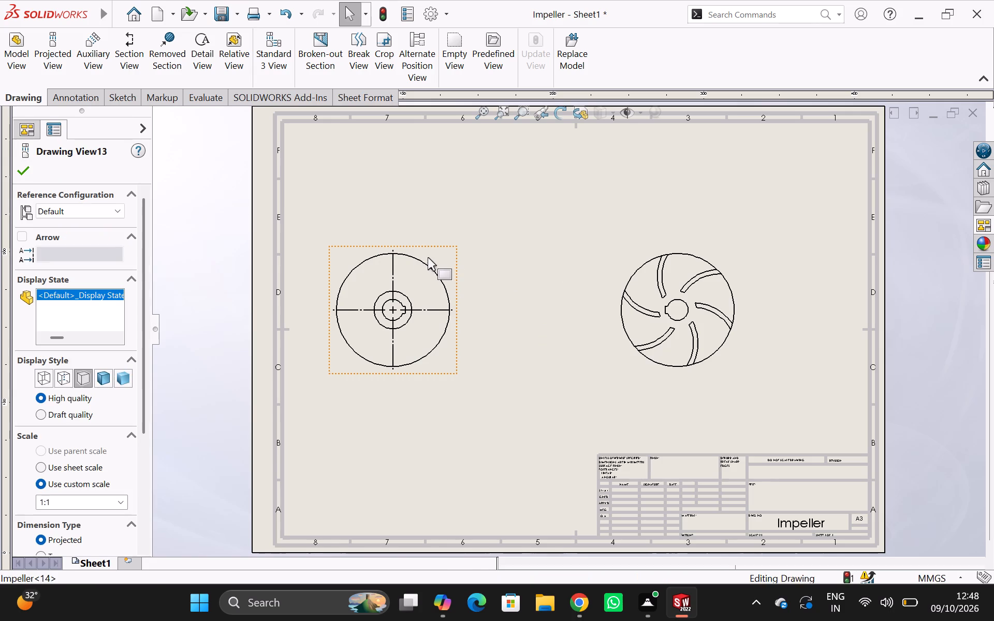
pyautogui.click(464, 398)
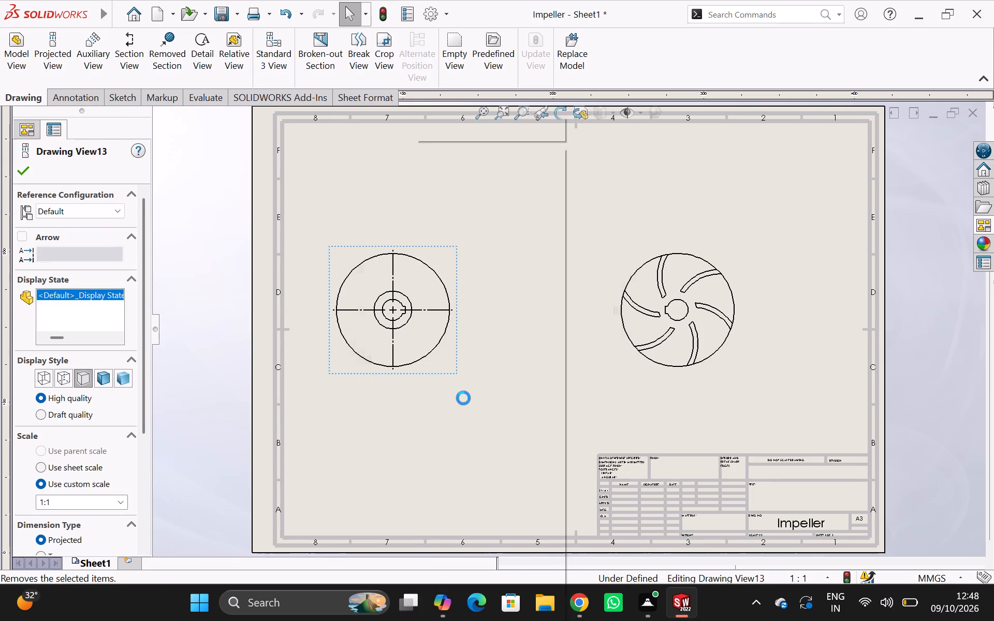
pyautogui.click(607, 237)
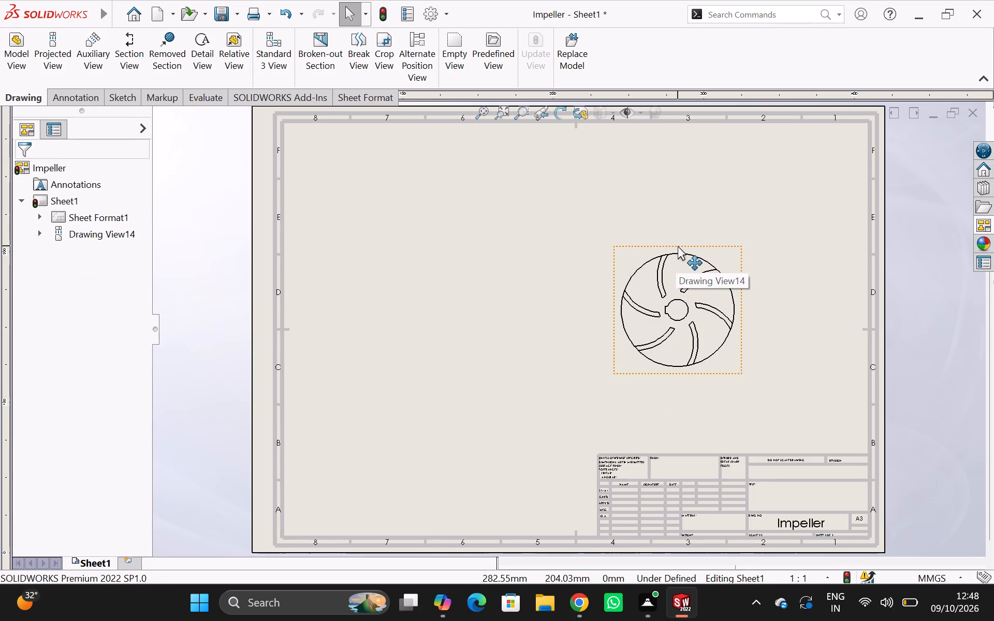
# Move the blade-side view of the impeller toward the middle of the sheet.
pyautogui.moveTo(678, 246); pyautogui.dragTo(524, 249)
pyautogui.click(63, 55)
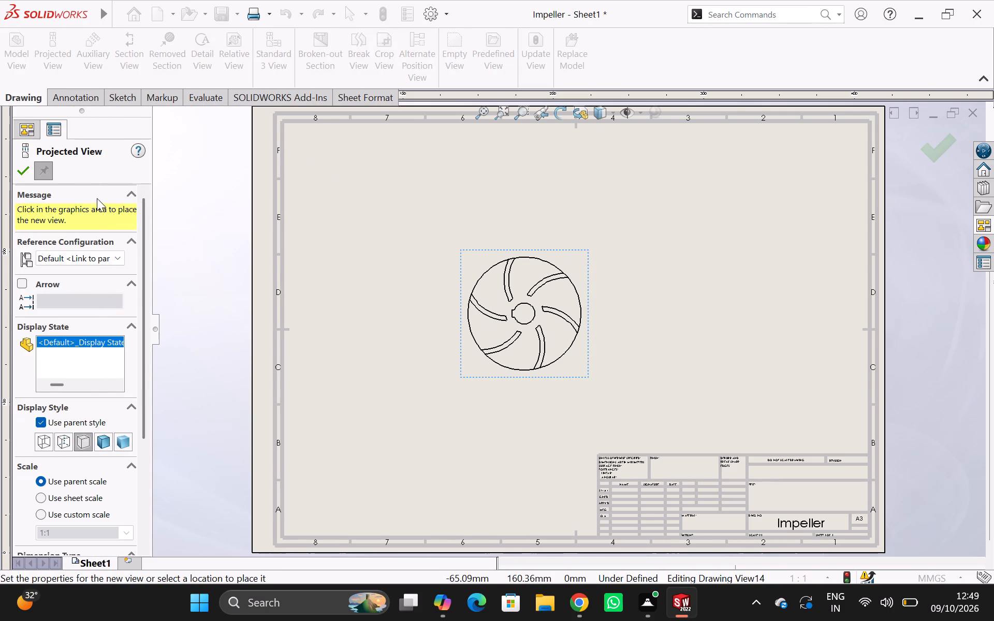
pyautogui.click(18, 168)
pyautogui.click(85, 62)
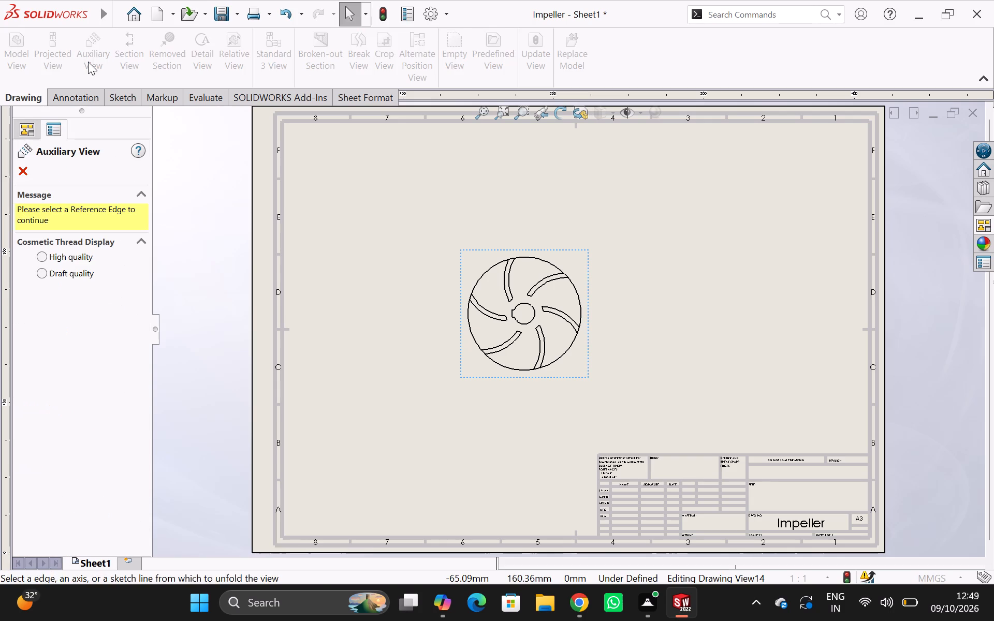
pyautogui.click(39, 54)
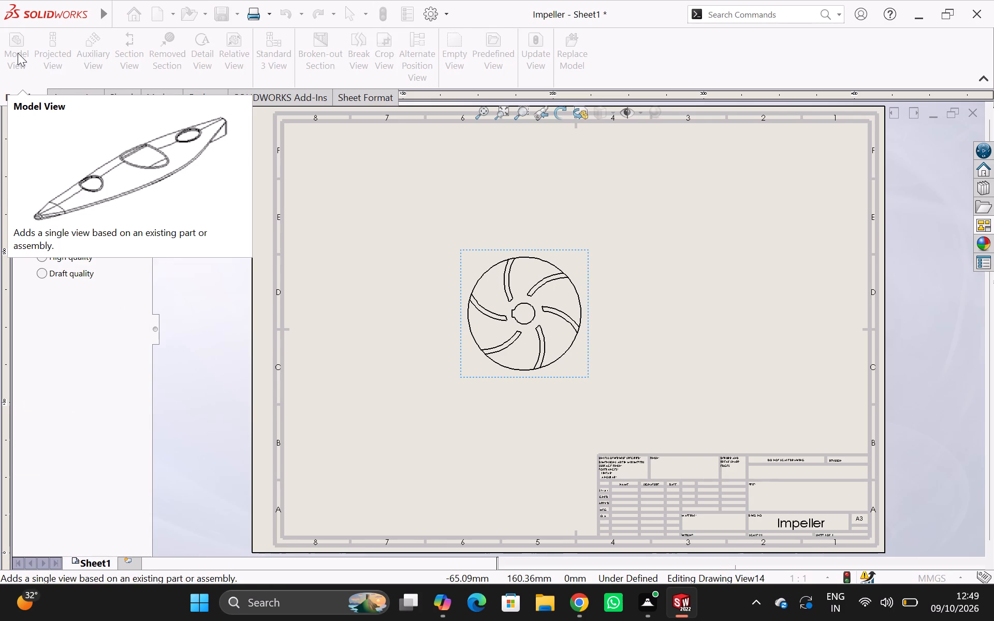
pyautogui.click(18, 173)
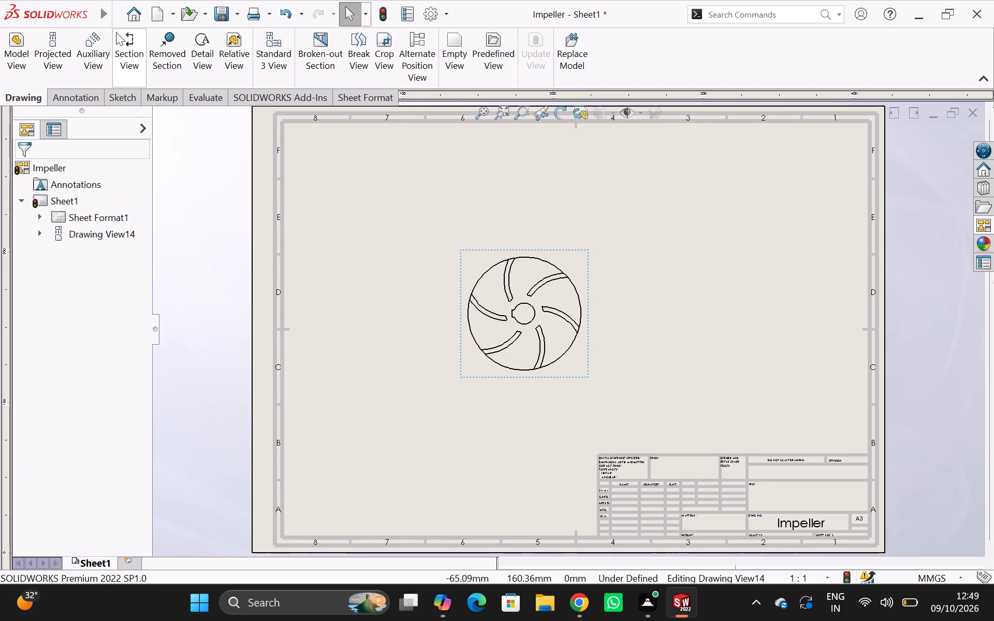
# Insert a Front model view of the Impeller beside the blade-side view, with a projected isometric view in the sheet's upper-right corner.
pyautogui.click(20, 55)
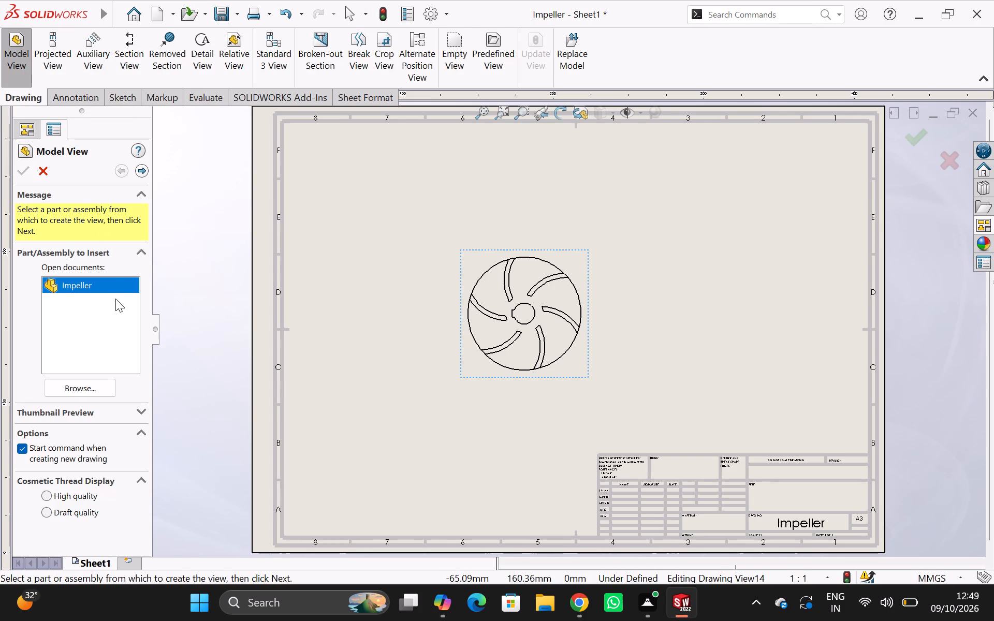
pyautogui.doubleClick(82, 284)
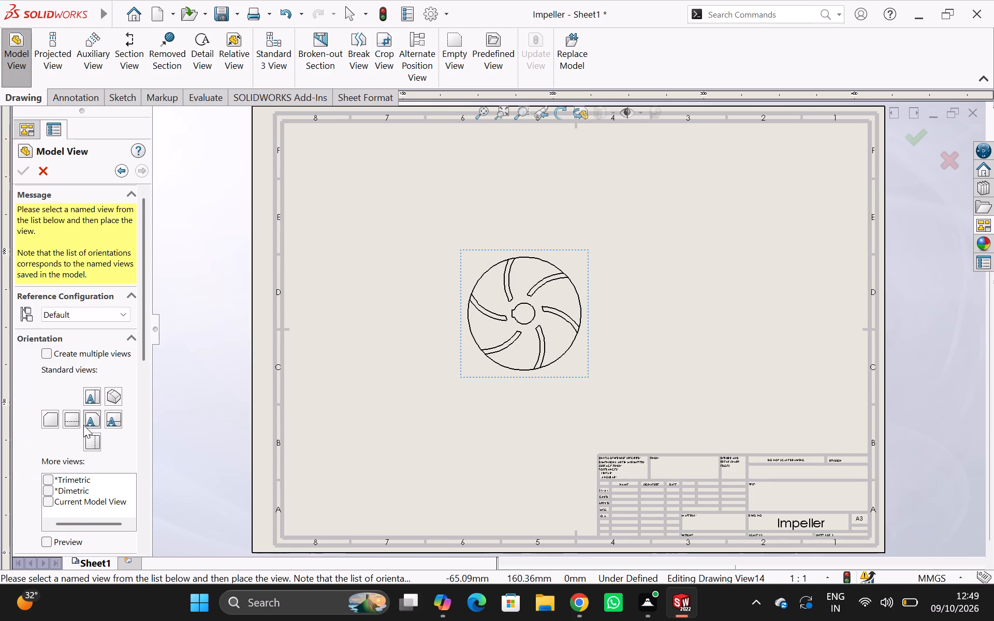
pyautogui.click(90, 417)
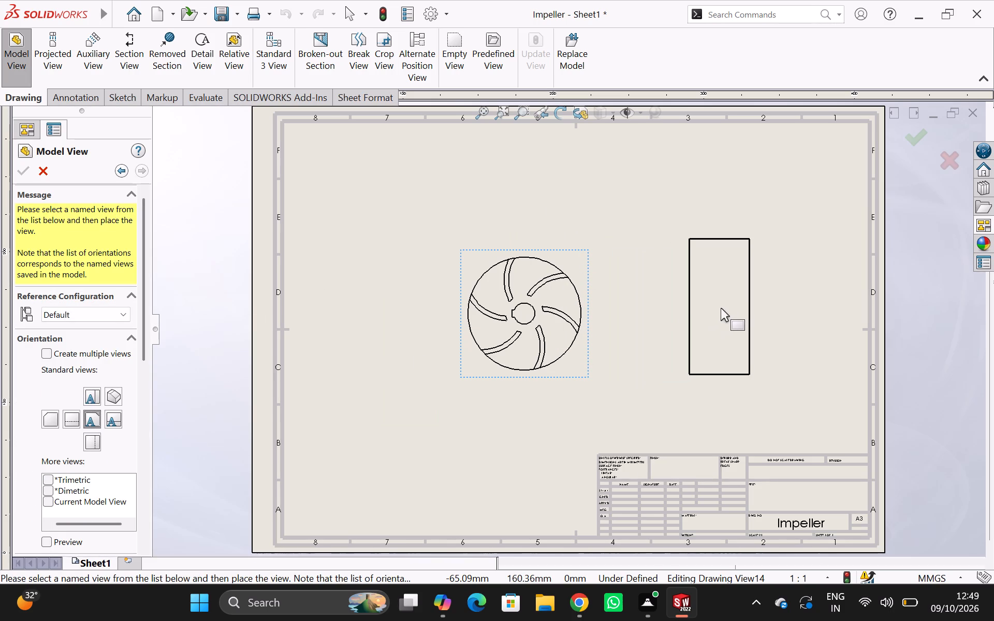
pyautogui.click(720, 310)
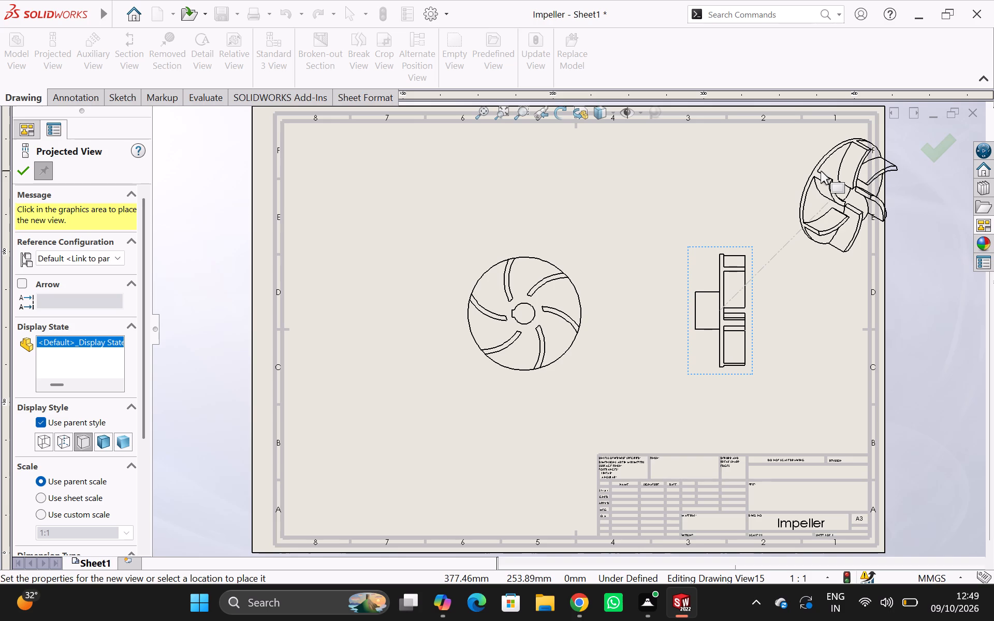
pyautogui.click(821, 171)
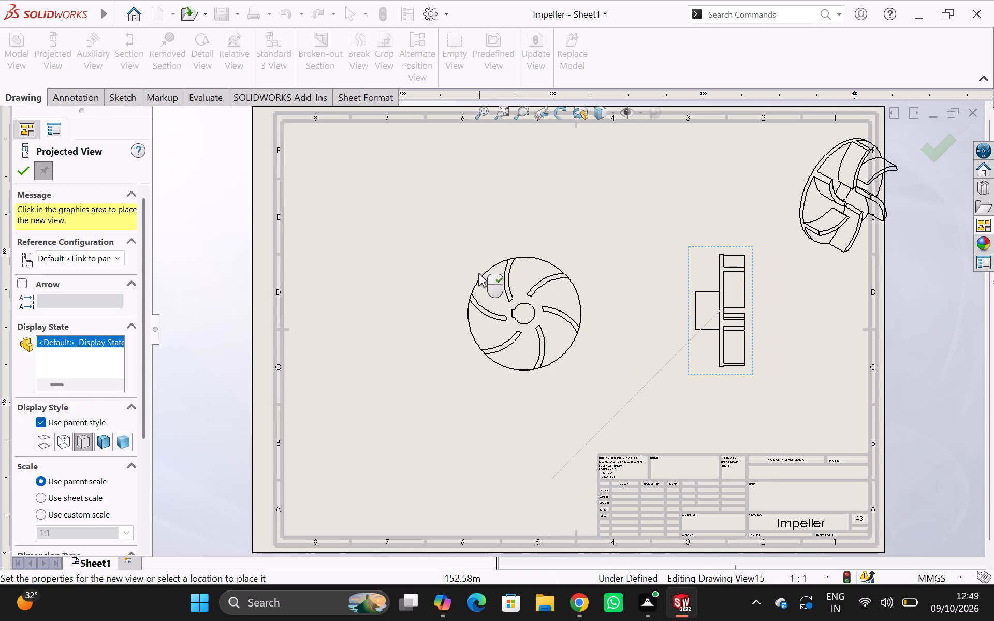
pyautogui.press('Escape')
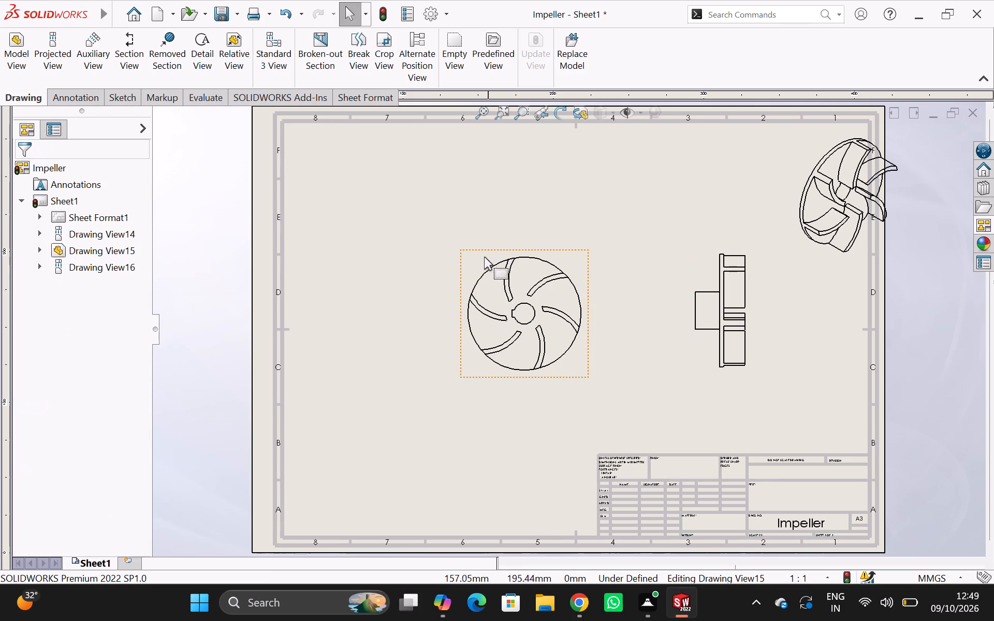
# Rearrange the views with the blade-side view on the sheet's left, the Front view near the middle and the isometric view inside the border.
pyautogui.moveTo(463, 248); pyautogui.dragTo(366, 245)
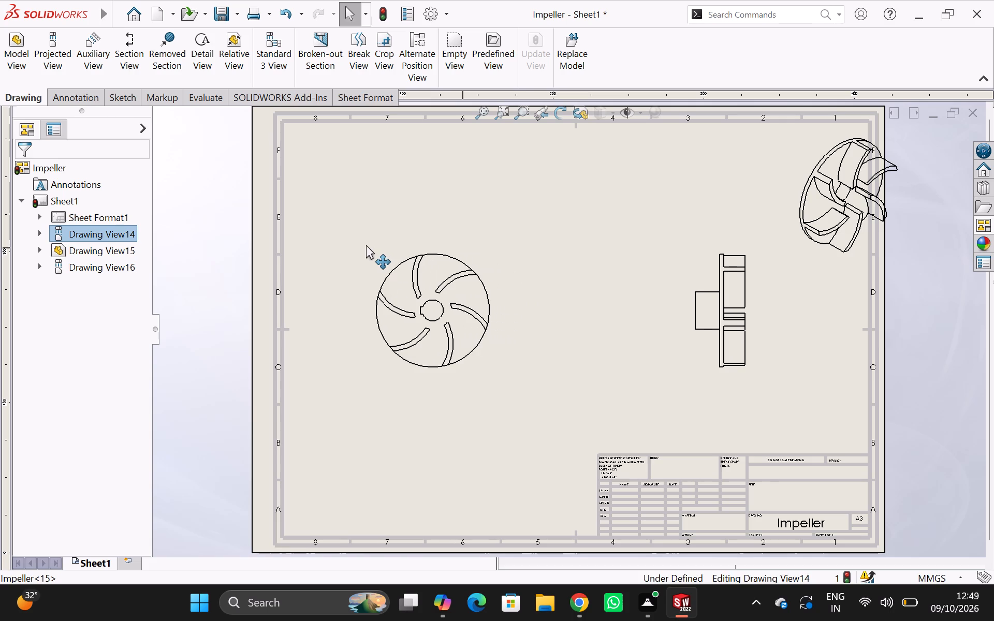
pyautogui.moveTo(366, 245); pyautogui.dragTo(362, 245)
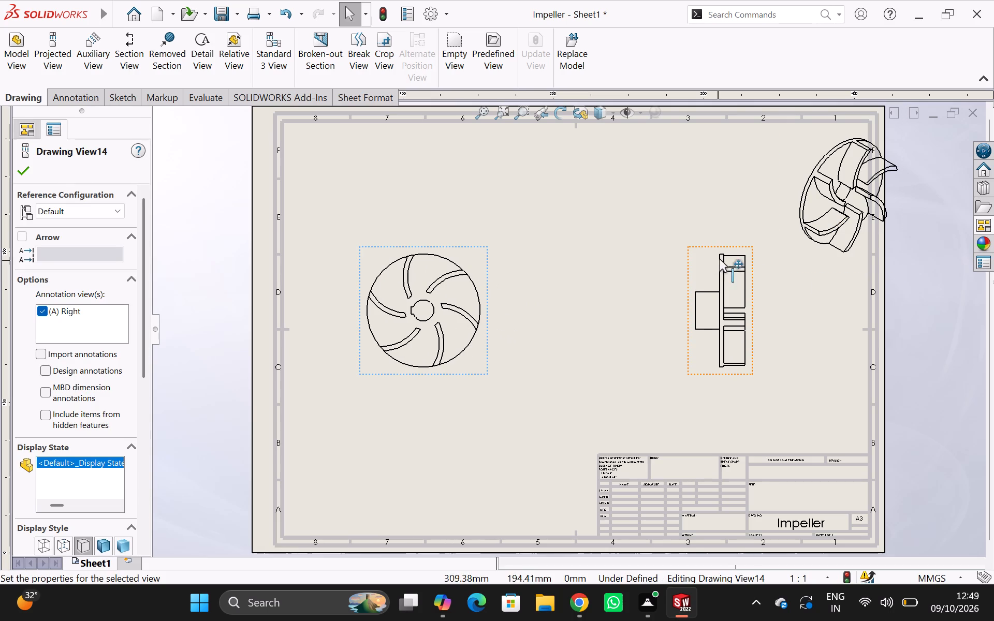
pyautogui.moveTo(688, 245); pyautogui.dragTo(557, 239)
pyautogui.click(767, 303)
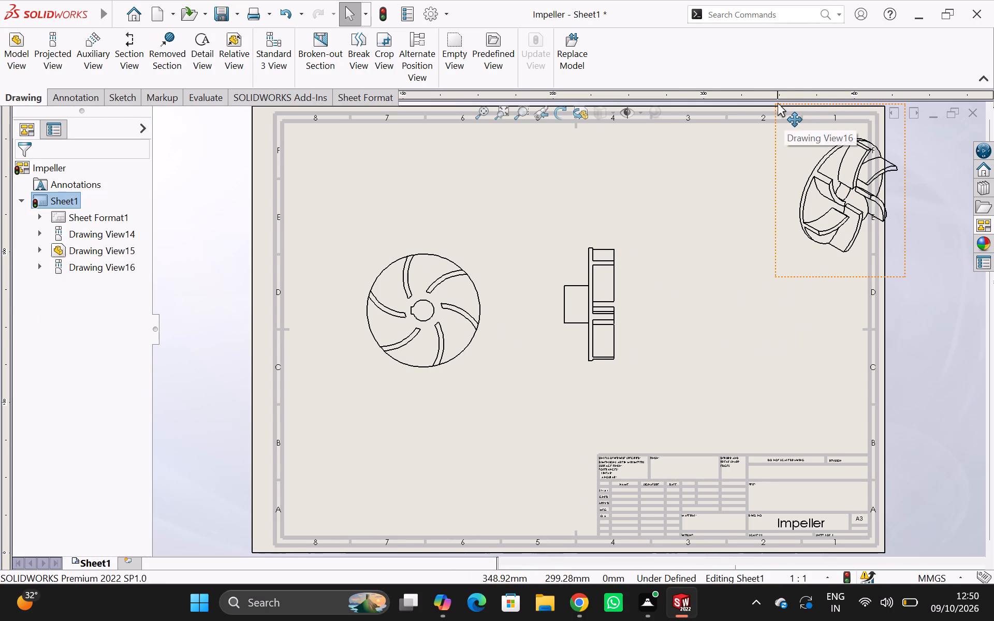
pyautogui.moveTo(778, 102); pyautogui.dragTo(717, 125)
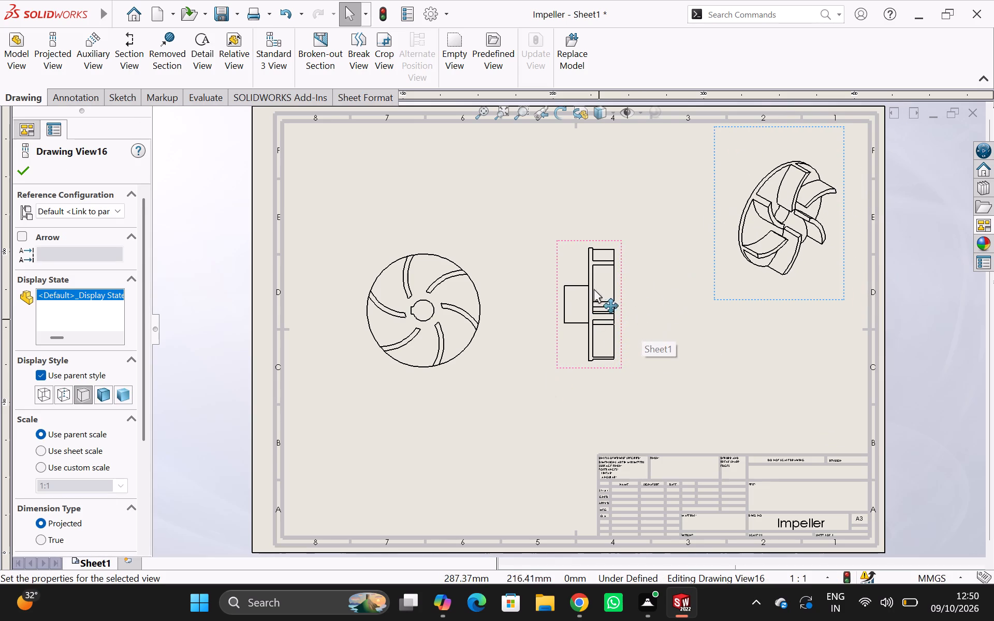
# Set the isometric view's display style to Shaded With Edges.
pyautogui.click(107, 396)
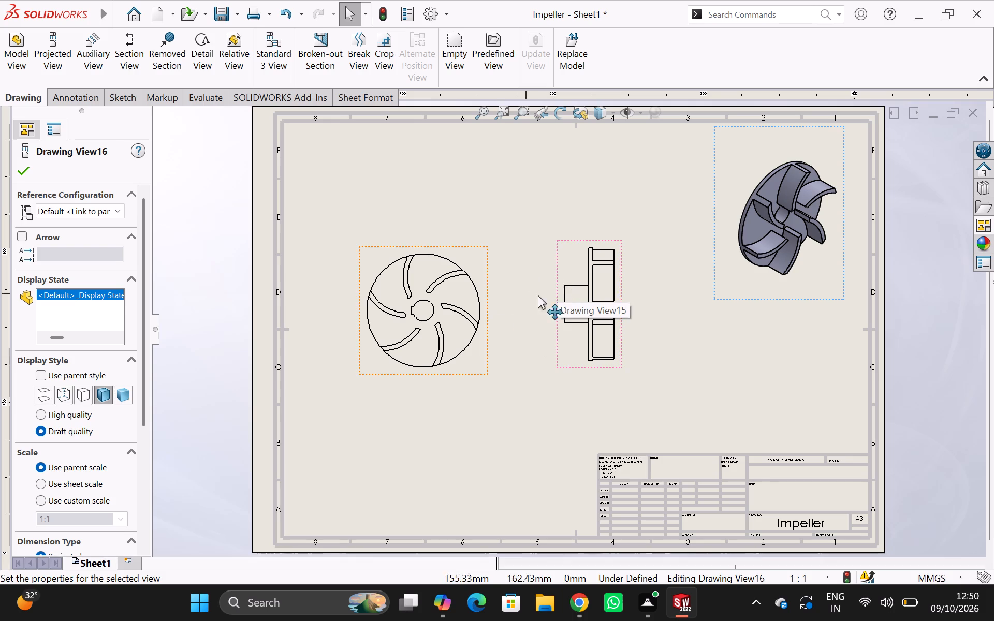
pyautogui.click(433, 308)
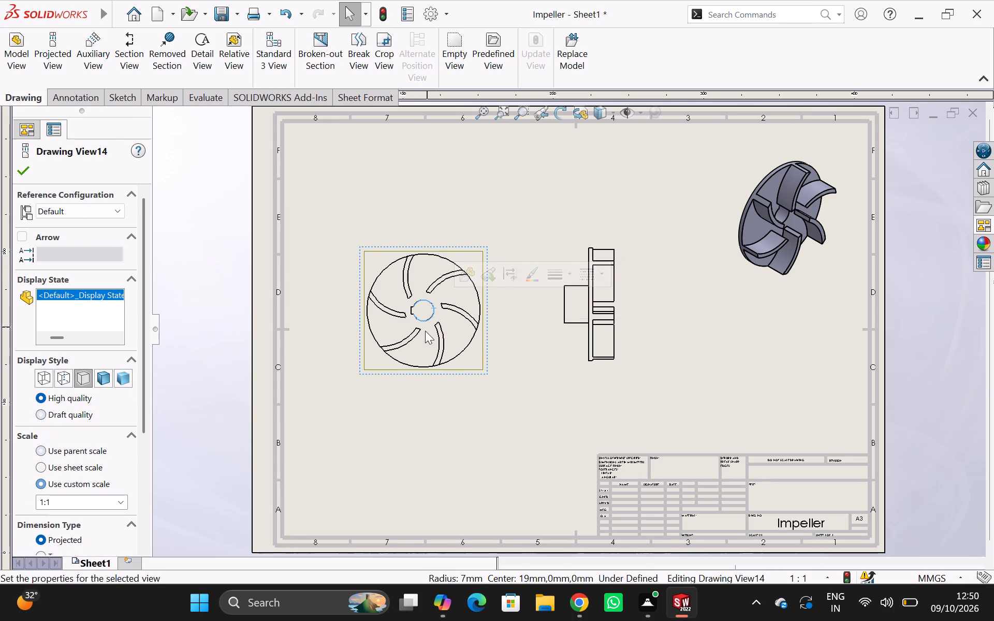
pyautogui.click(389, 476)
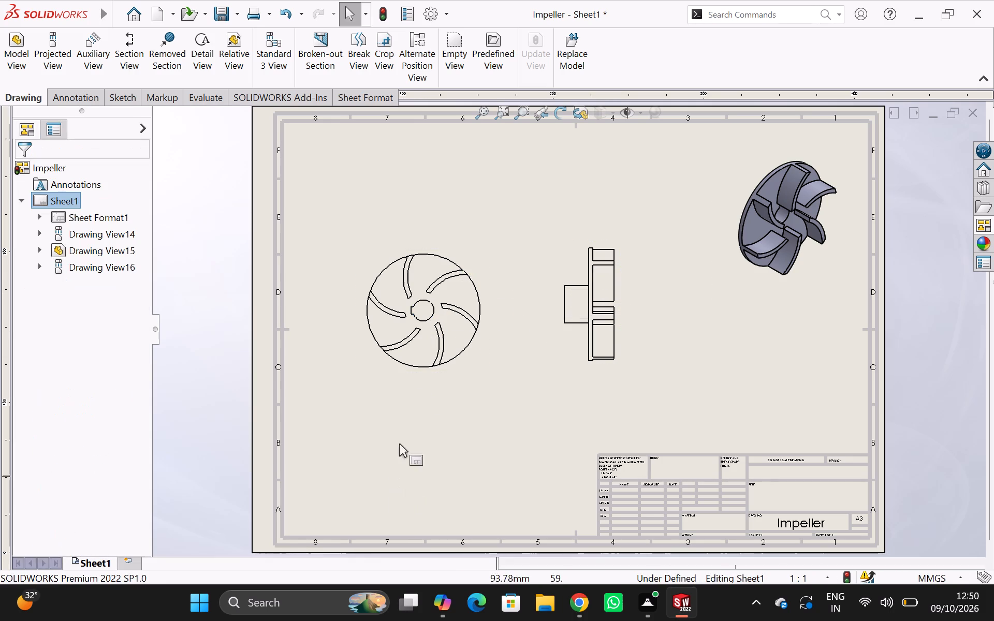
# Insert a second Front model view of the Impeller beside the side view, with a projected hub-side isometric view near the sheet's lower edge.
pyautogui.click(1, 52)
pyautogui.click(3, 56)
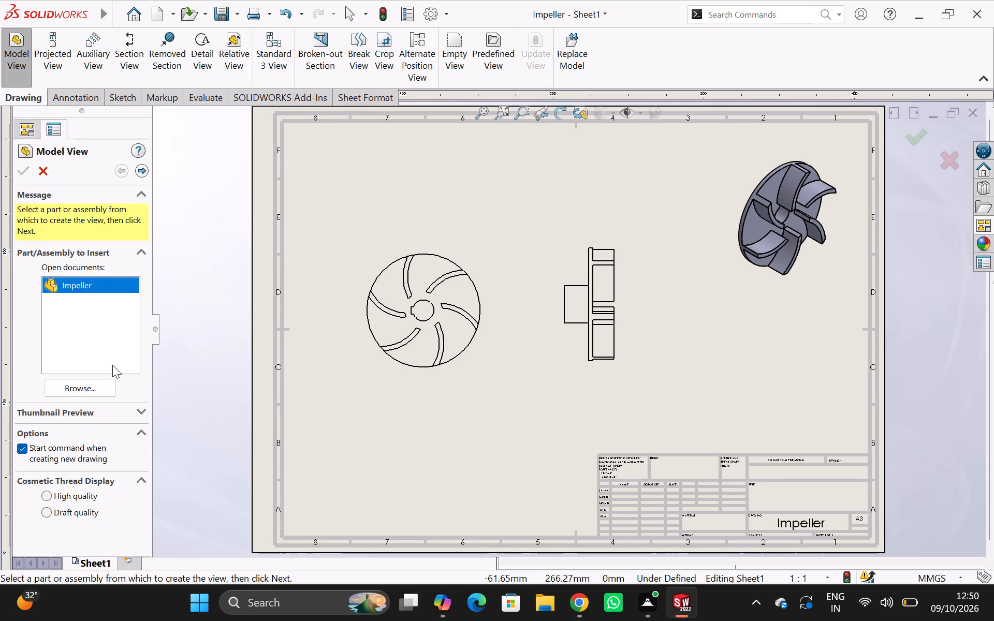
pyautogui.doubleClick(92, 286)
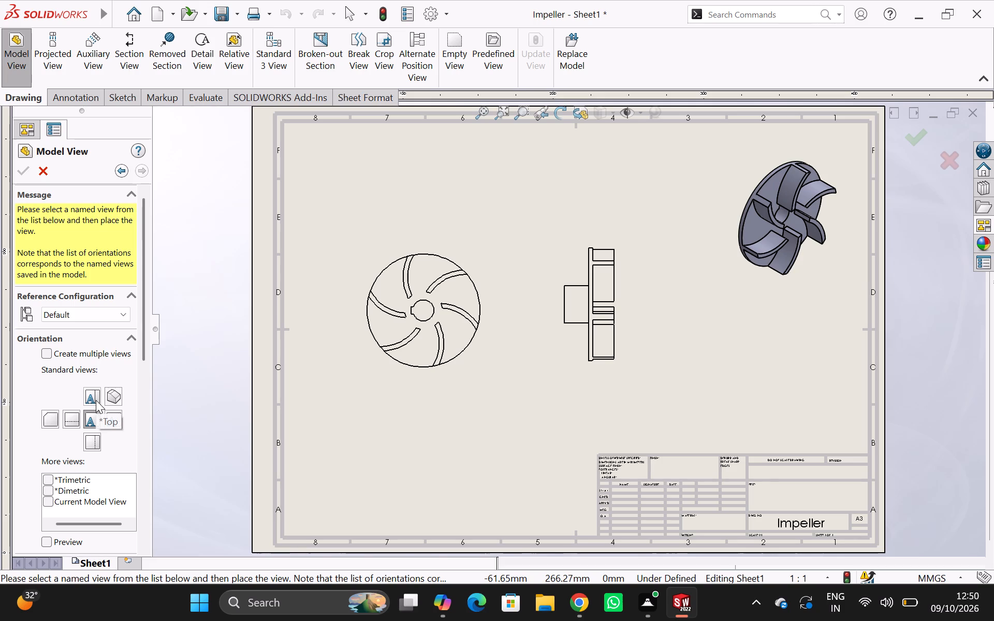
pyautogui.click(95, 419)
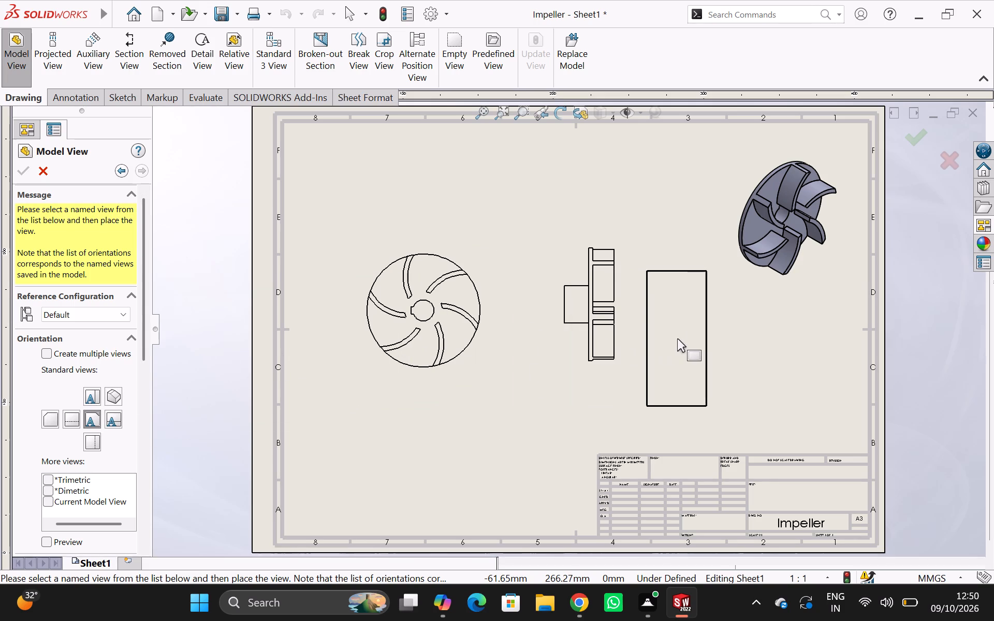
pyautogui.click(682, 326)
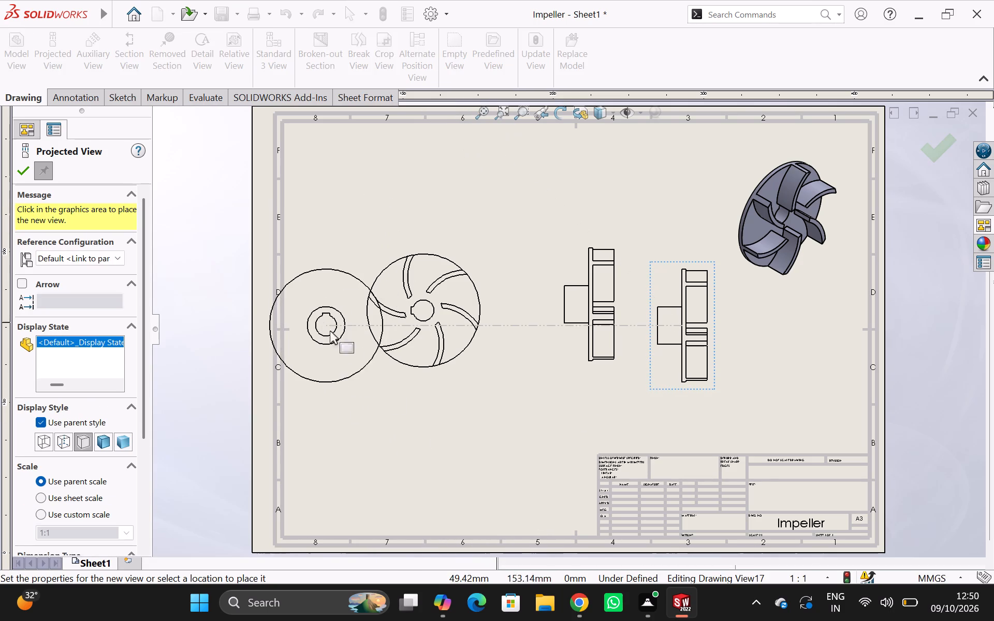
pyautogui.click(468, 411)
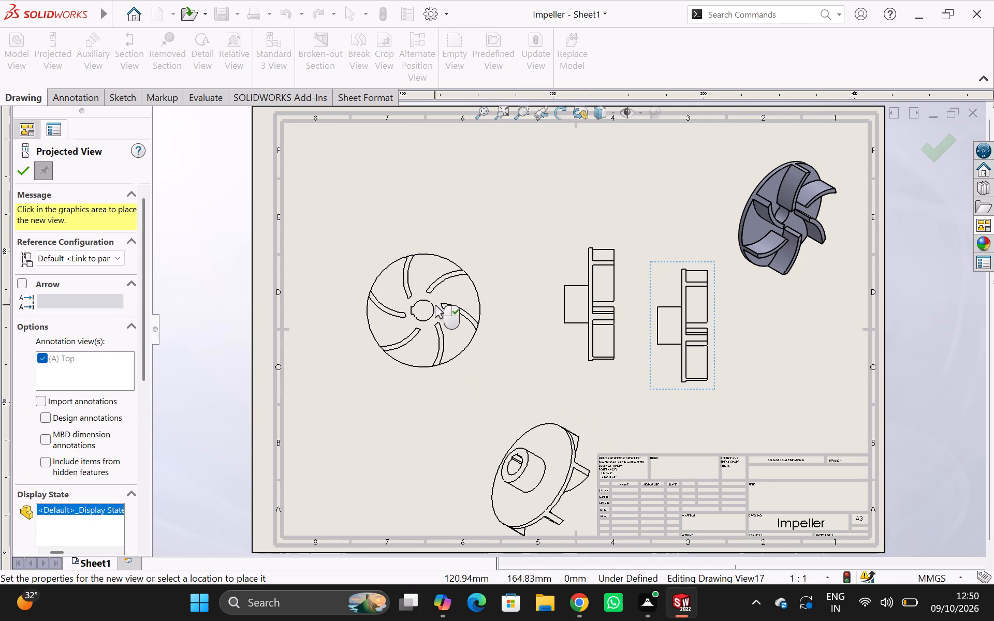
pyautogui.click(710, 260)
pyautogui.press('Delete')
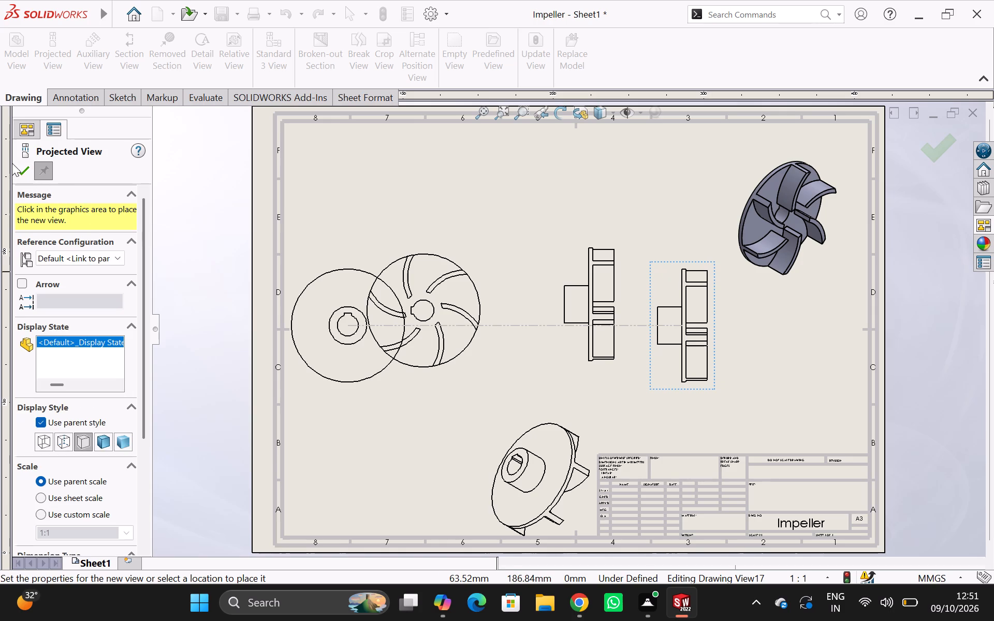
pyautogui.click(23, 172)
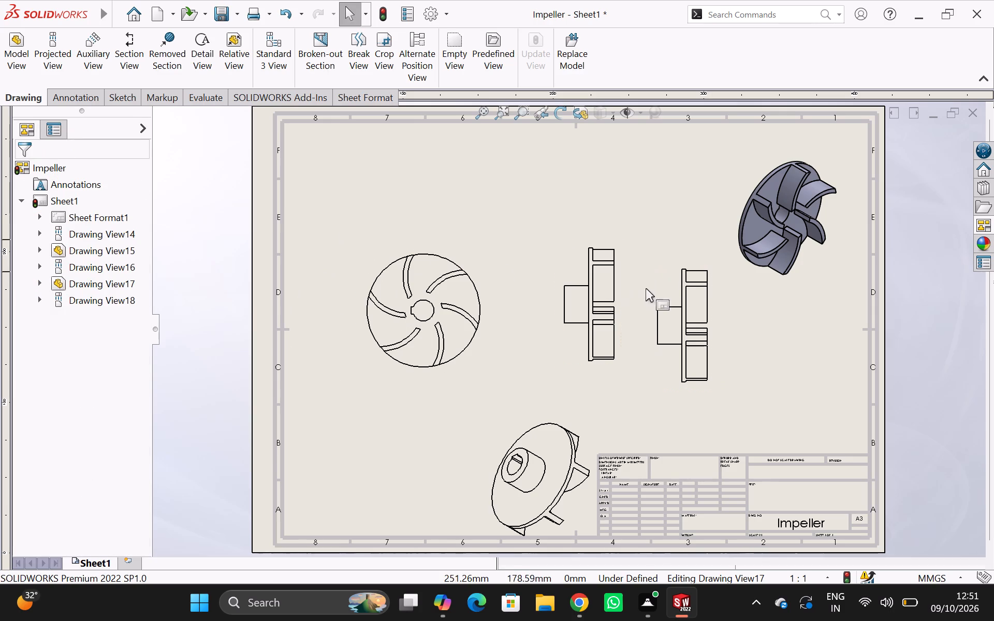
# Delete the extra Front view, keeping the hub-side isometric view.
pyautogui.click(695, 279)
pyautogui.press('Delete')
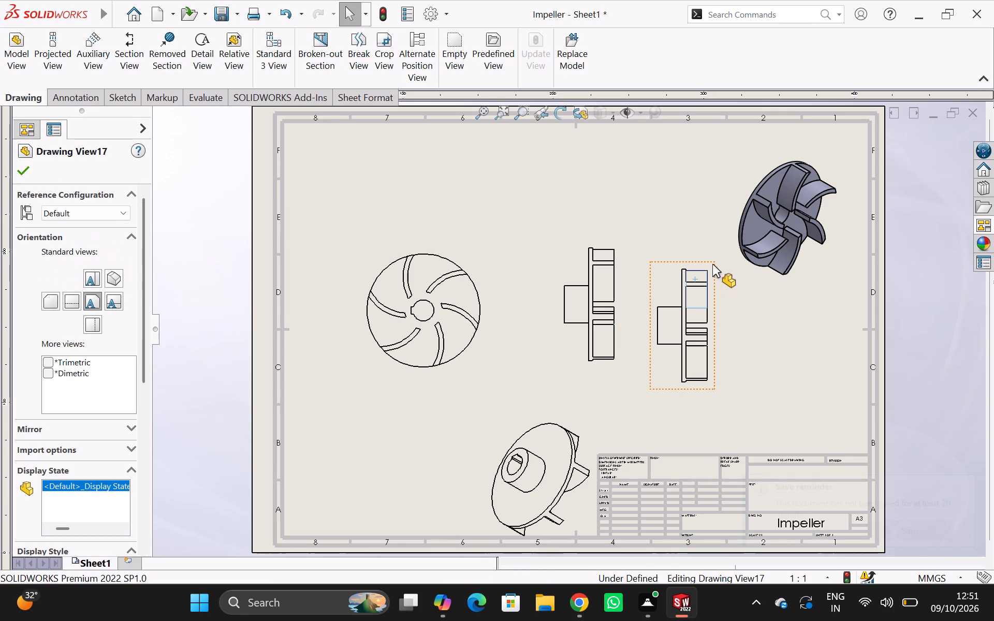
pyautogui.click(608, 239)
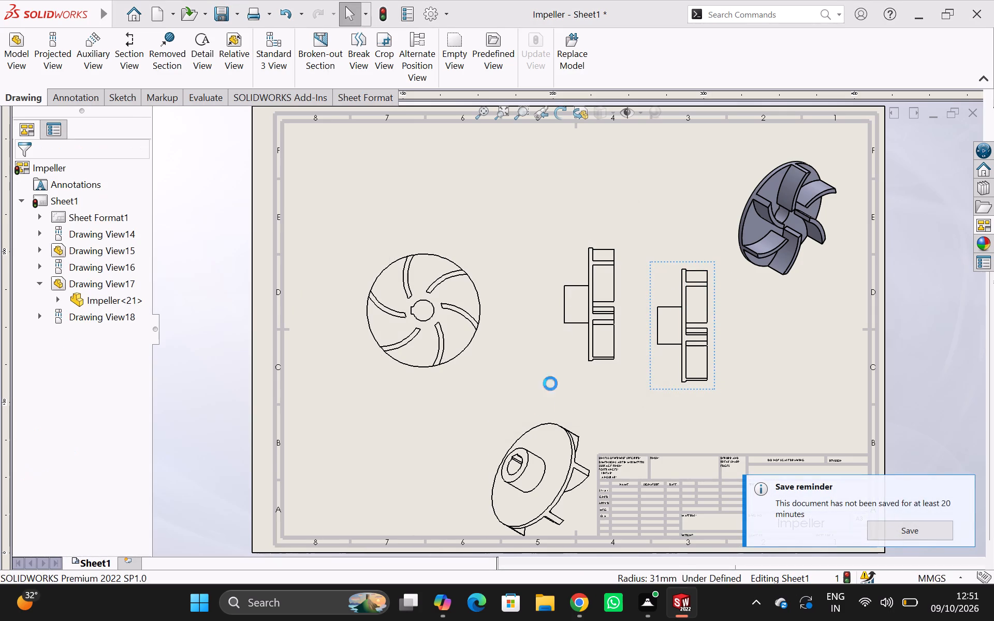
# Rearrange the views with the hub-side isometric in the sheet's lower-left area and the side and blade-face views shifted right and slightly up.
pyautogui.click(542, 461)
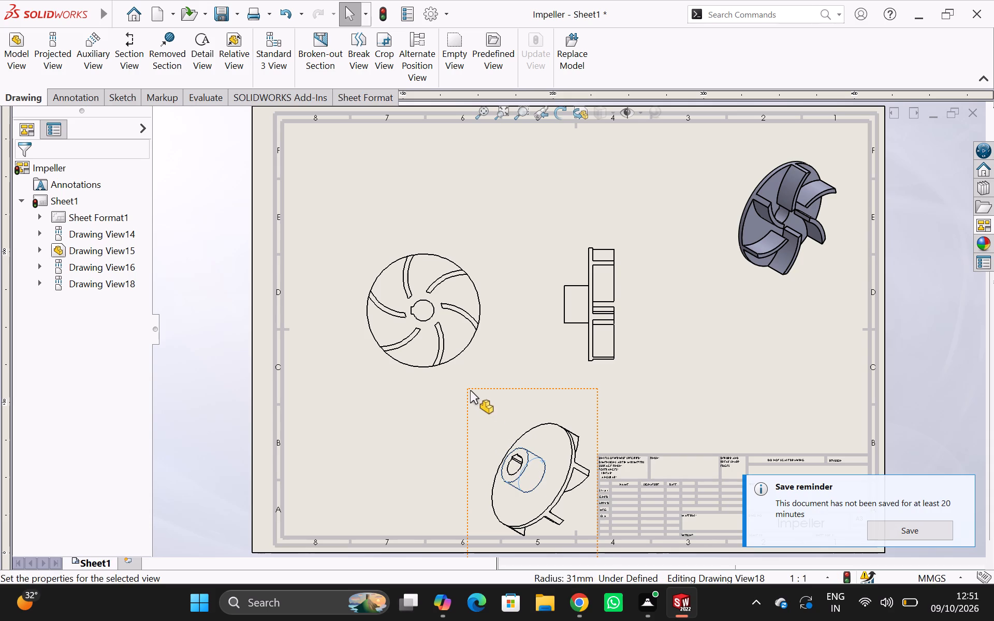
pyautogui.moveTo(470, 390); pyautogui.dragTo(325, 363)
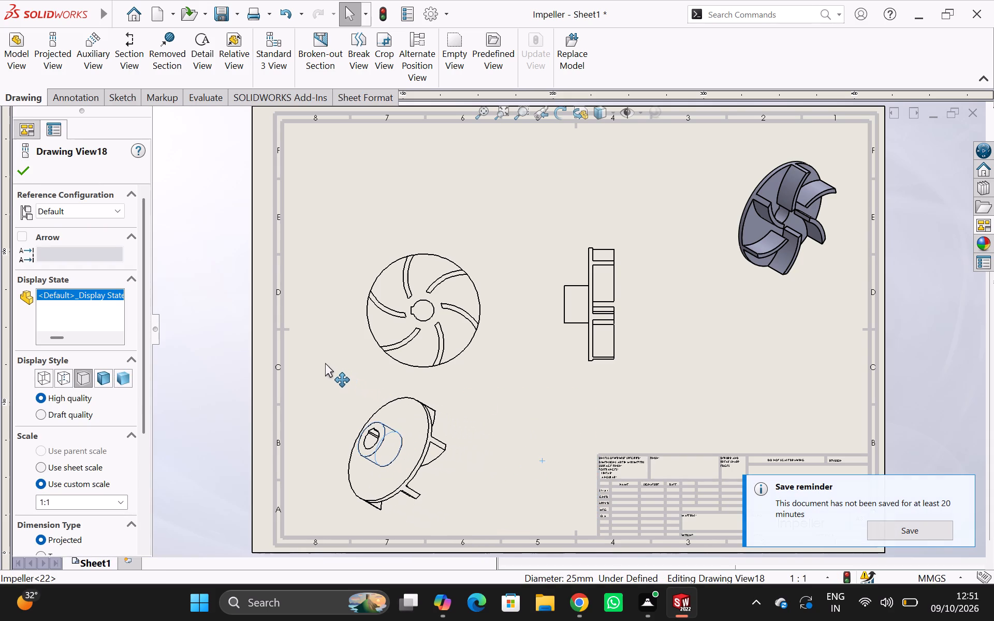
pyautogui.moveTo(325, 363); pyautogui.dragTo(317, 362)
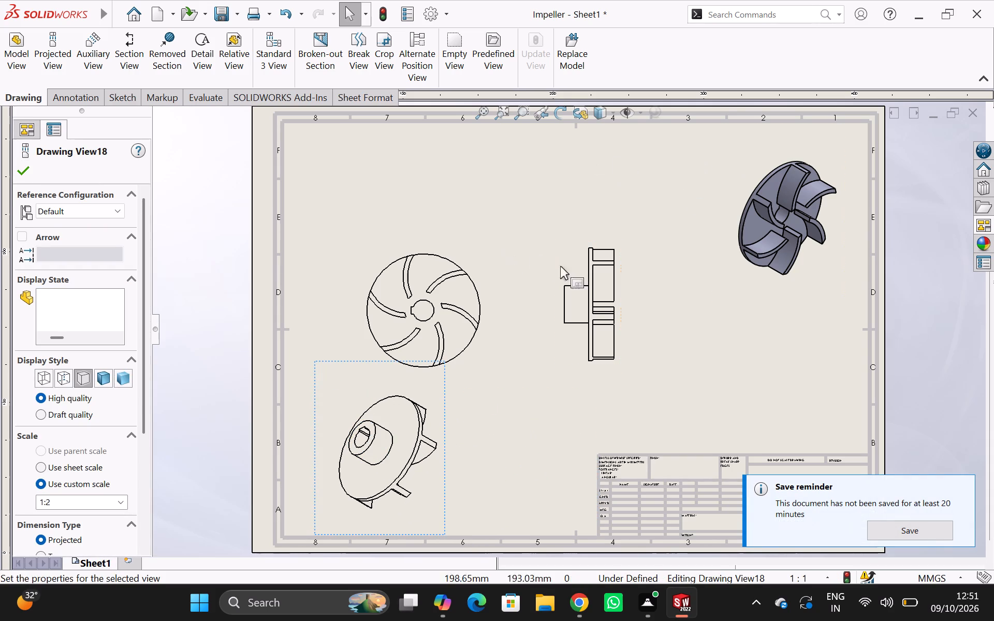
pyautogui.moveTo(561, 241); pyautogui.dragTo(615, 231)
pyautogui.click(434, 272)
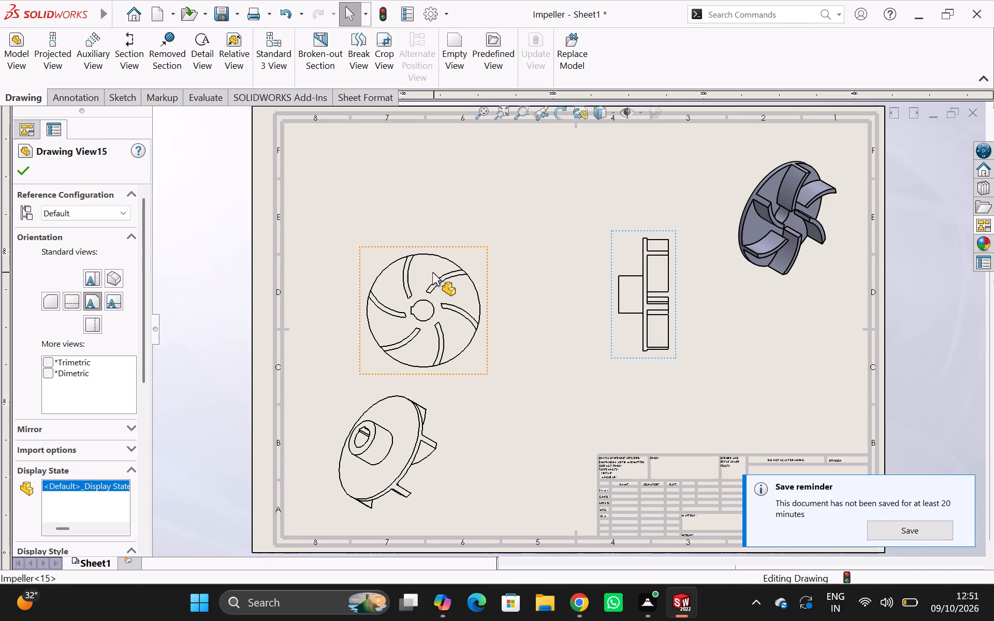
pyautogui.moveTo(364, 246); pyautogui.dragTo(470, 229)
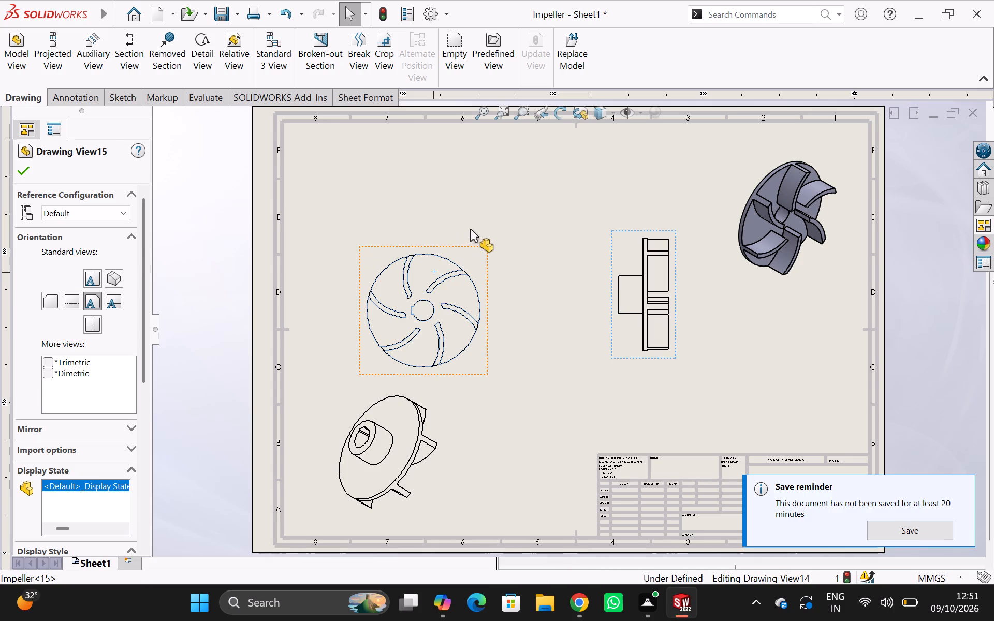
pyautogui.moveTo(470, 229); pyautogui.dragTo(492, 228)
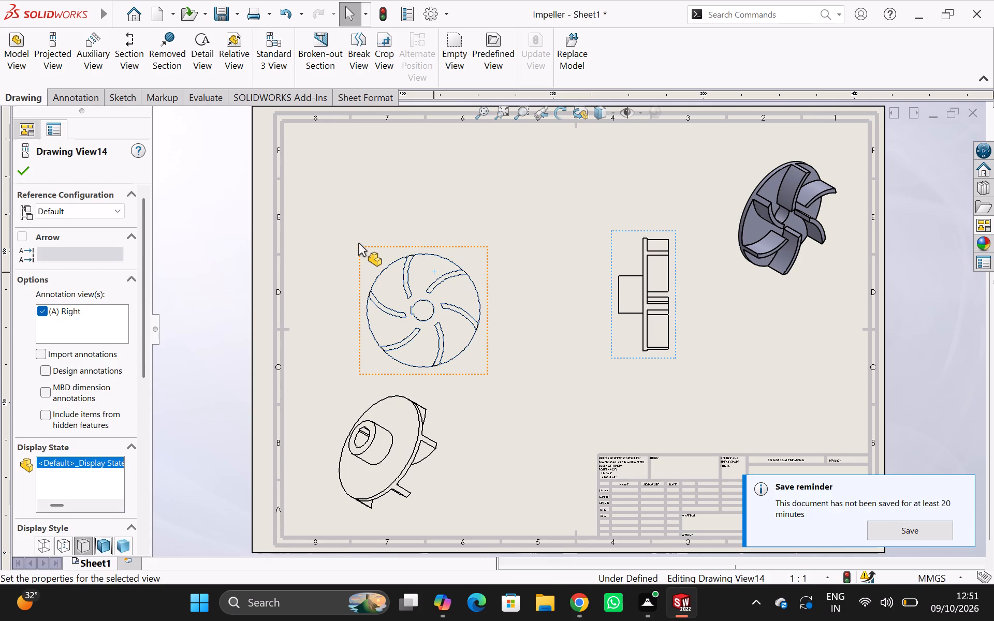
pyautogui.moveTo(359, 247); pyautogui.dragTo(426, 235)
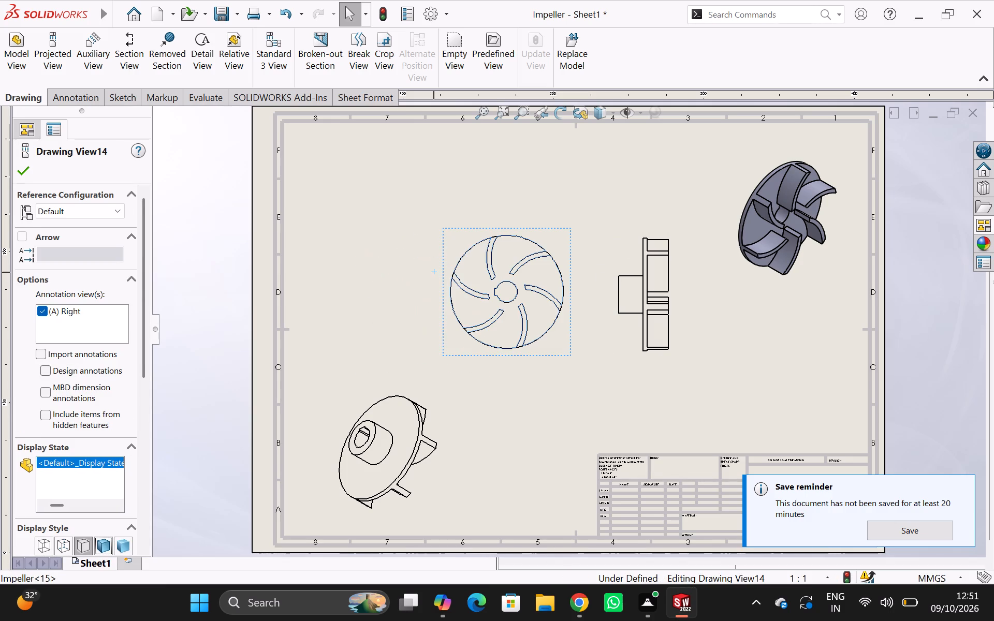
pyautogui.press('Escape')
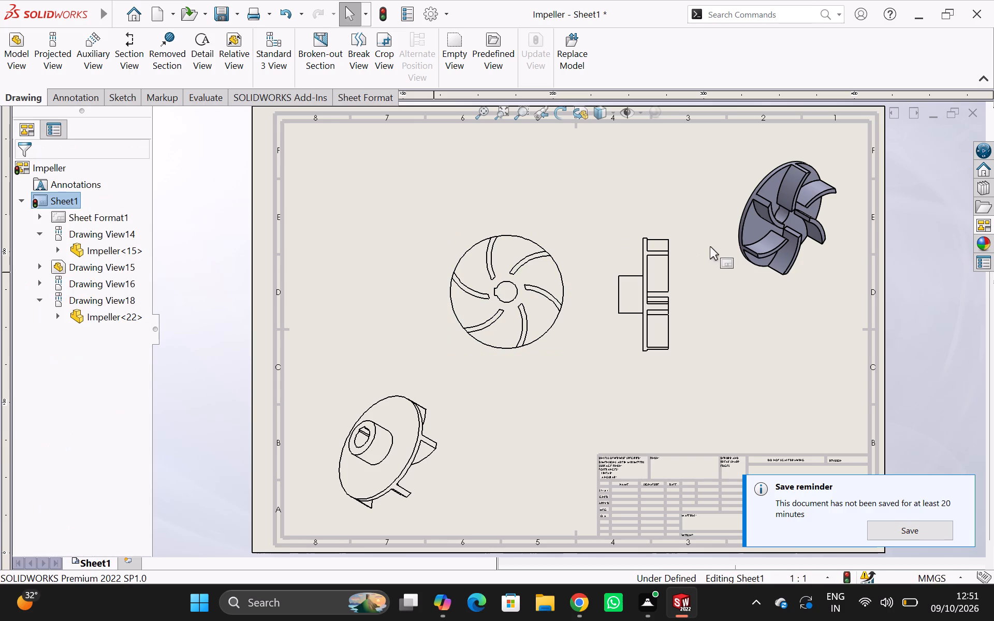
pyautogui.press('Escape')
pyautogui.press('Escape')
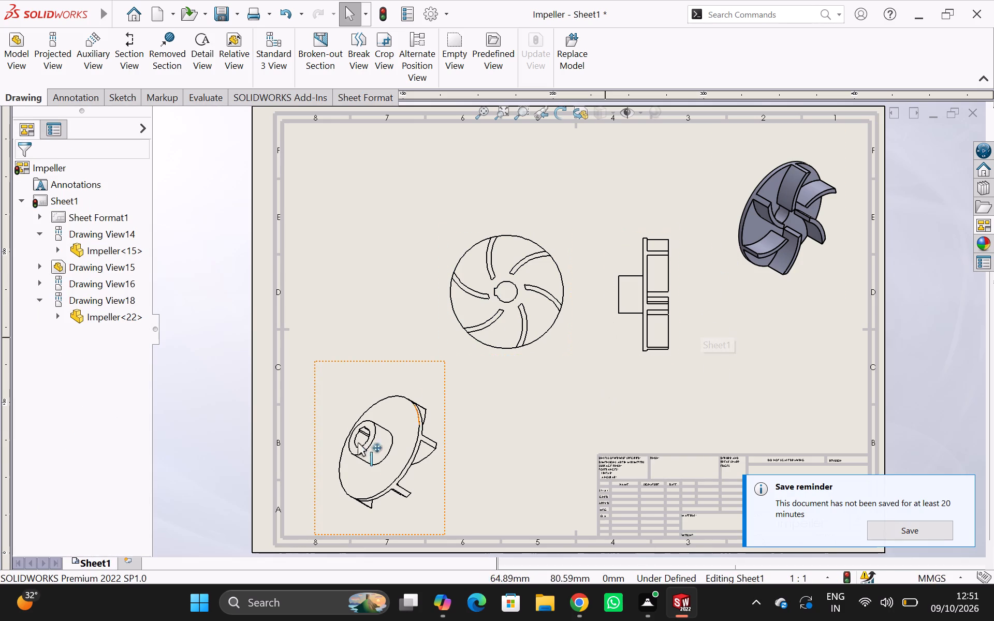
# Set the hub-side isometric view's display style to Shaded With Edges.
pyautogui.click(374, 452)
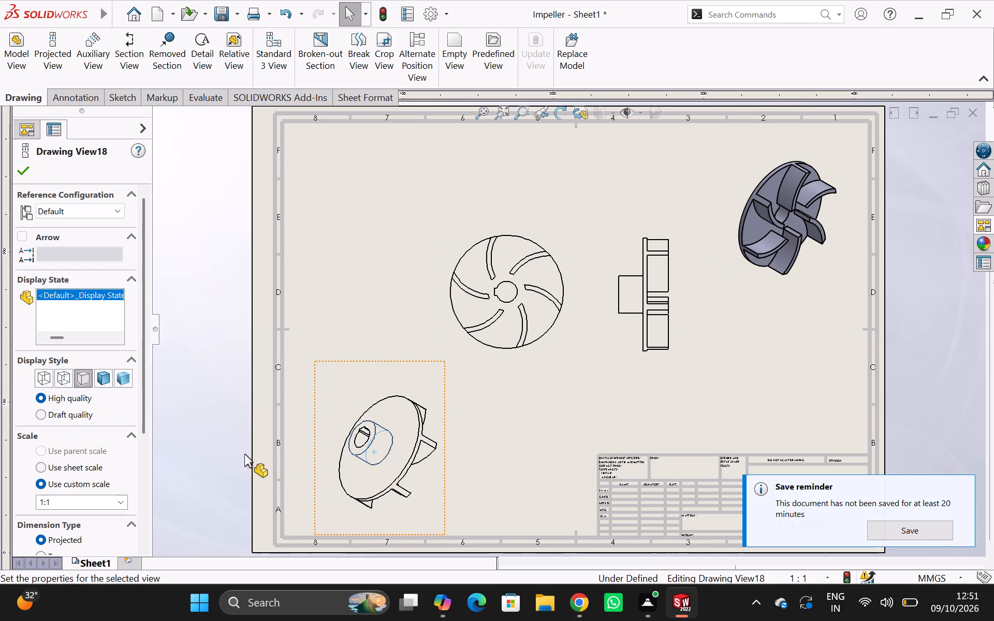
pyautogui.click(104, 379)
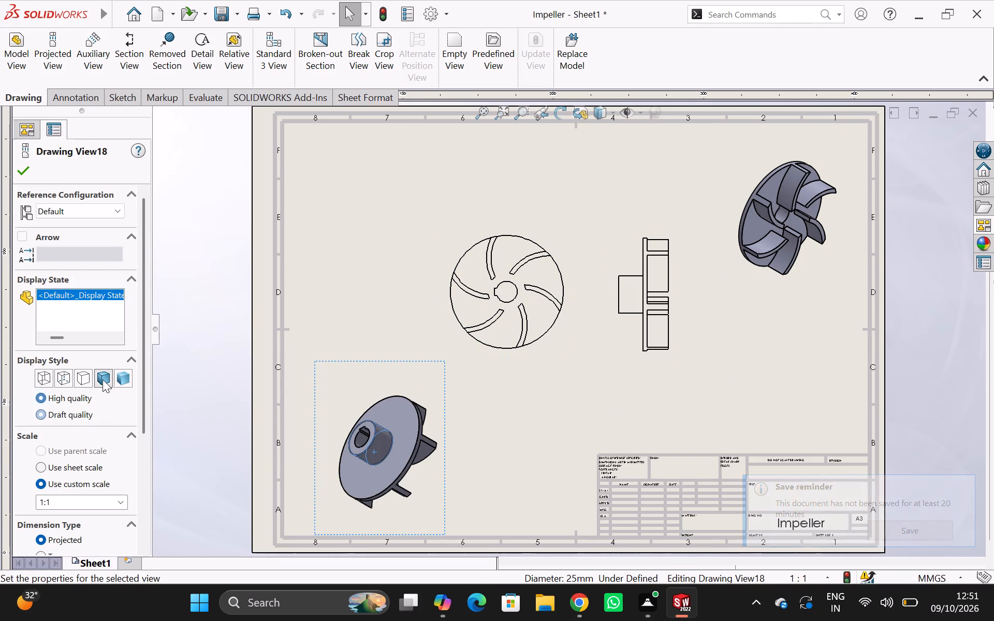
pyautogui.click(414, 302)
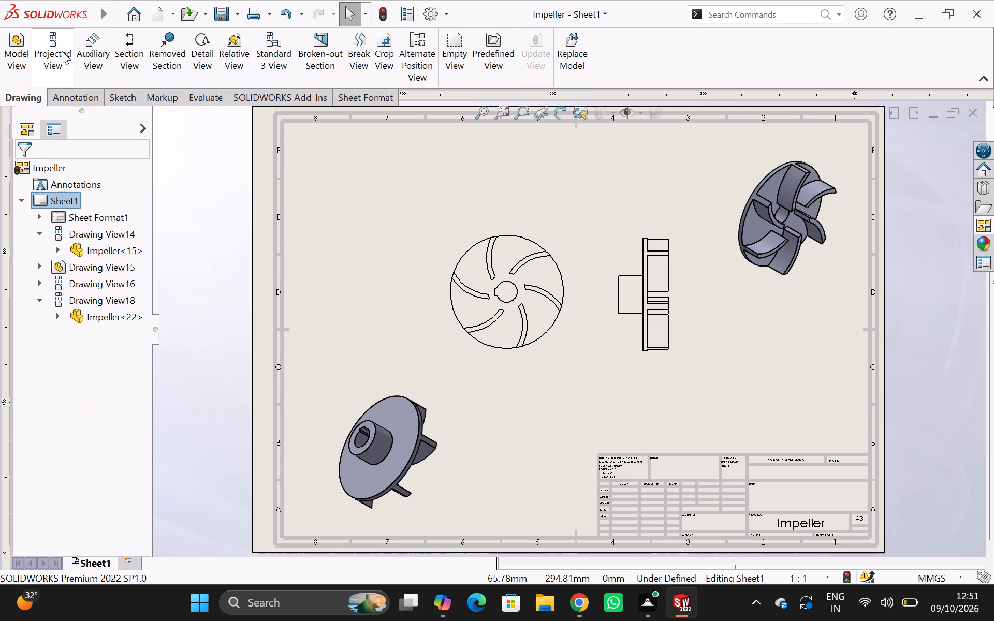
# Dimension the bore radius, the keyway width and the keyway's distance from the bore centre in the blade-face view.
pyautogui.click(123, 106)
pyautogui.click(16, 54)
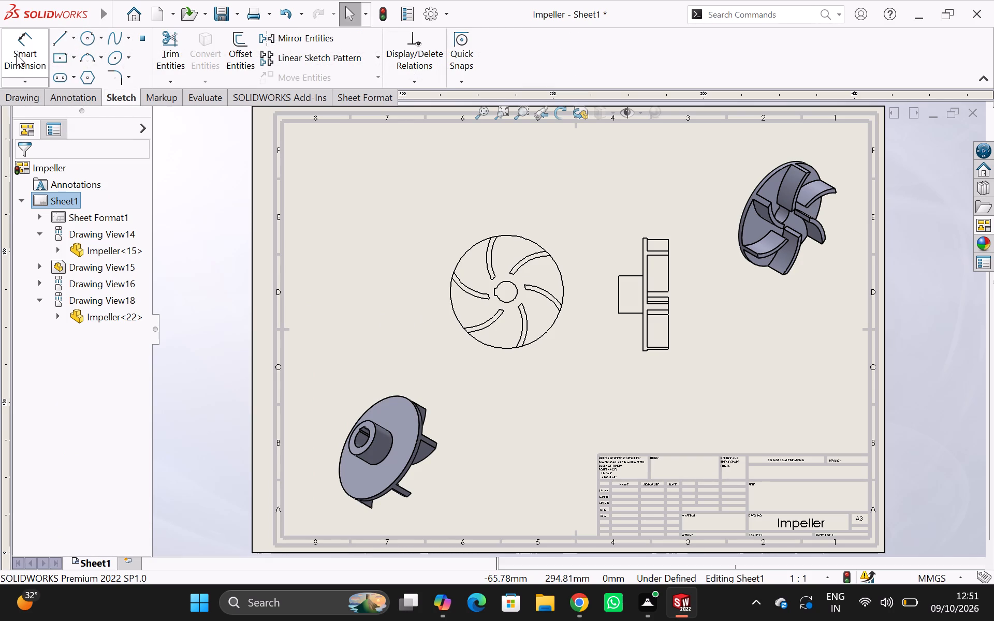
pyautogui.click(514, 284)
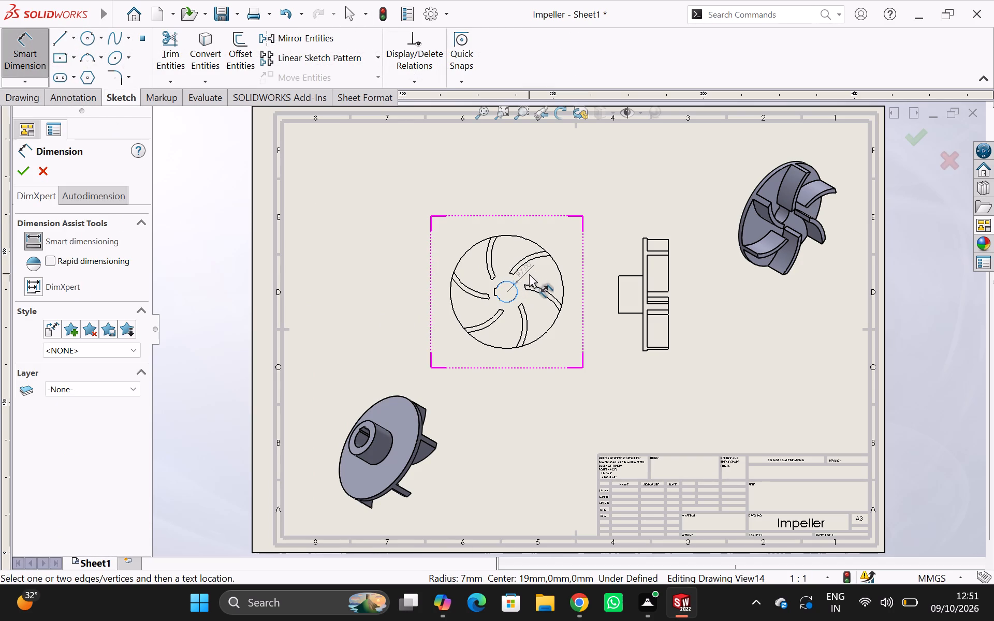
pyautogui.click(527, 275)
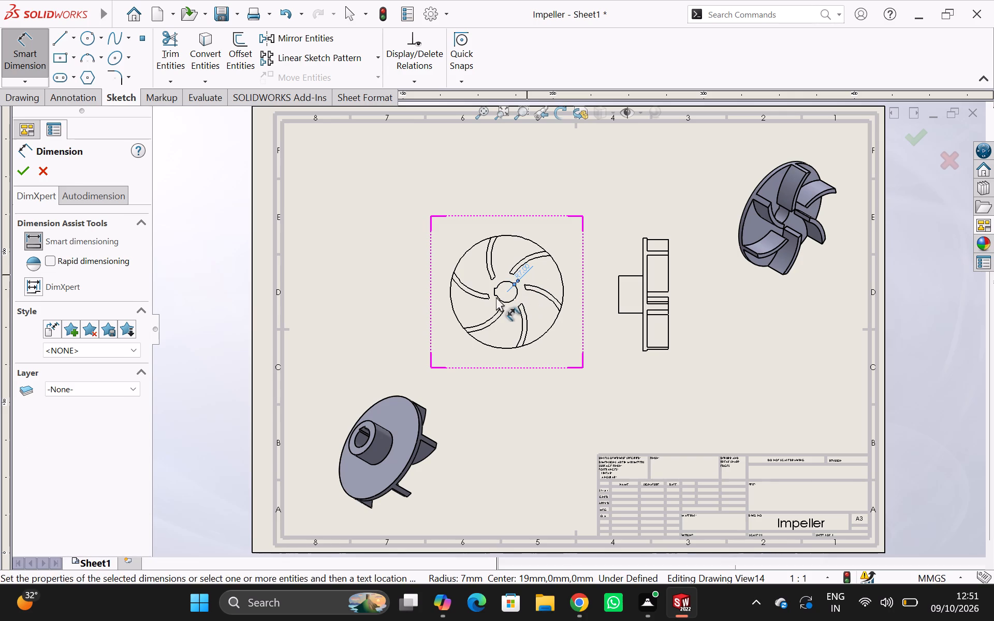
pyautogui.click(493, 291)
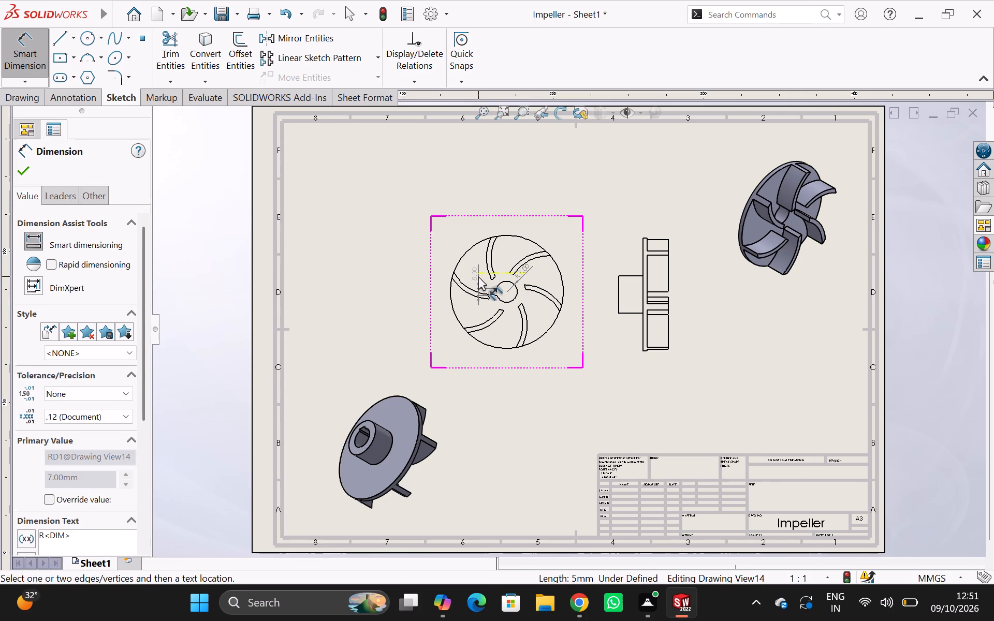
pyautogui.click(478, 278)
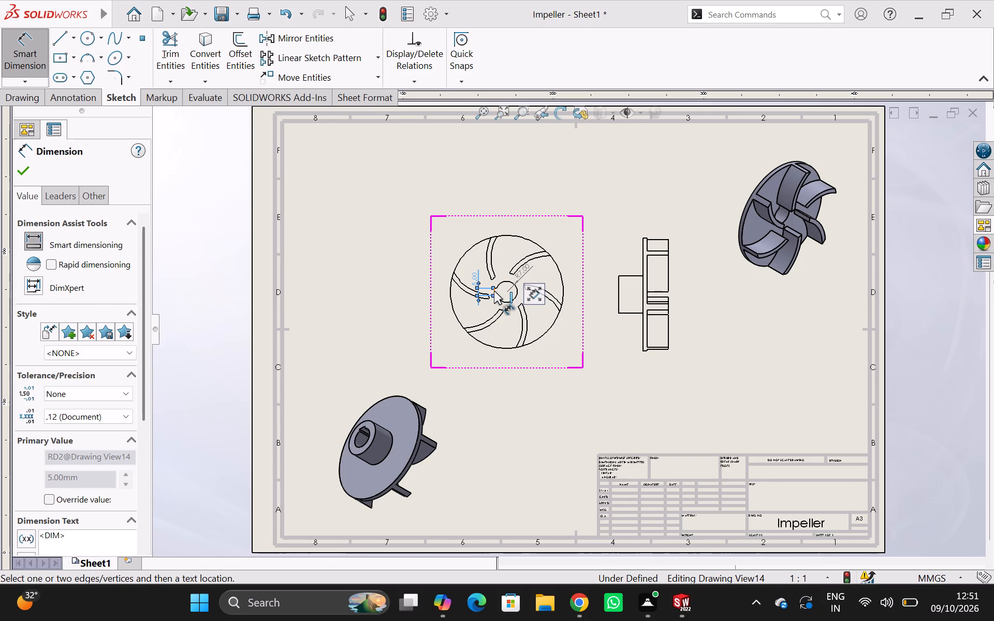
pyautogui.click(494, 291)
pyautogui.click(517, 289)
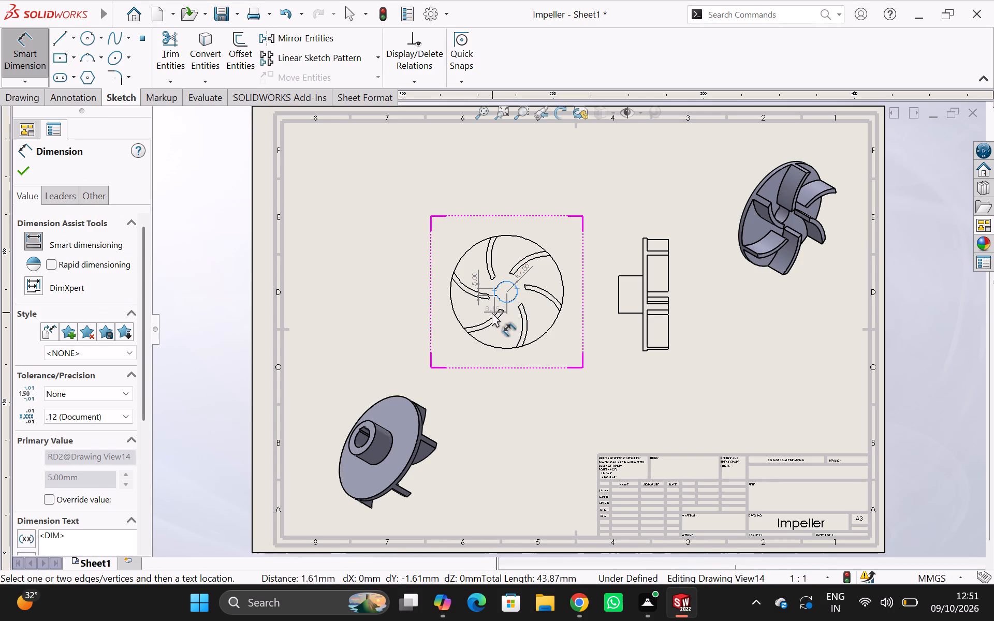
pyautogui.click(487, 309)
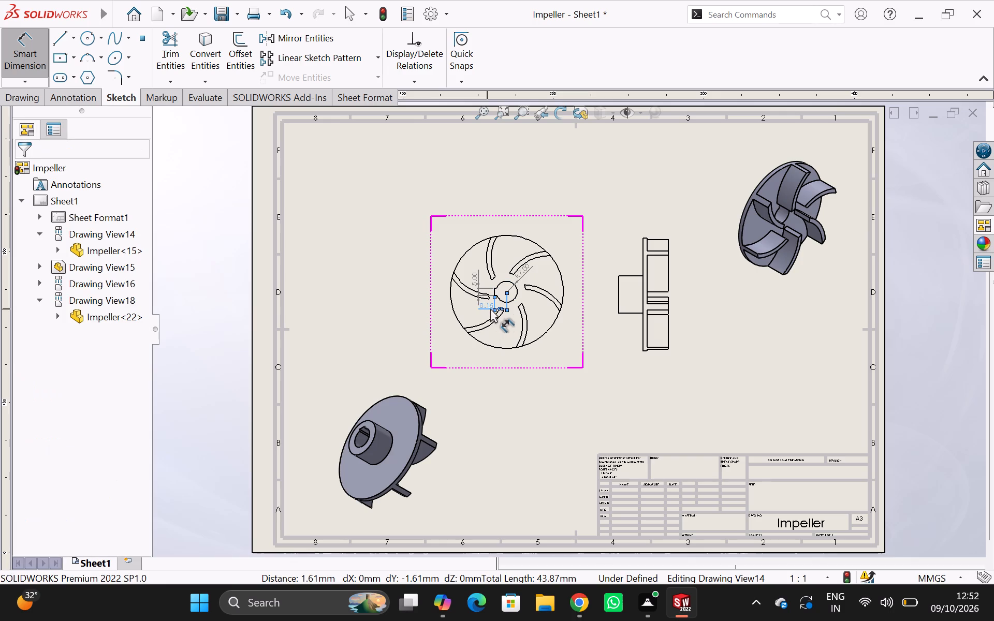
# Dimension the disc's outer radius and the radii of the upper blade's two curved edges in the blade-face view.
pyautogui.click(559, 274)
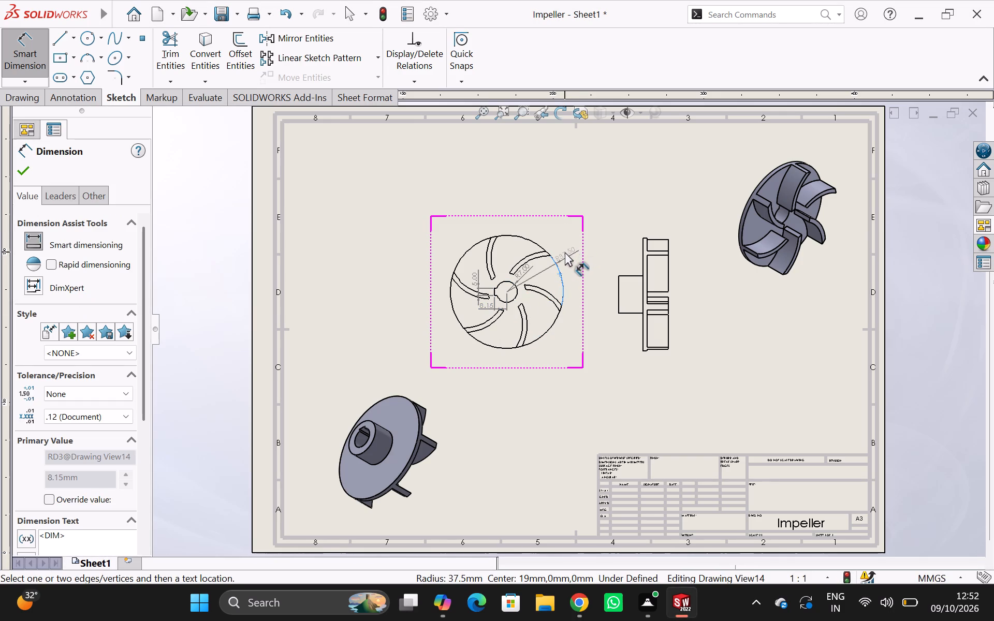
pyautogui.click(565, 252)
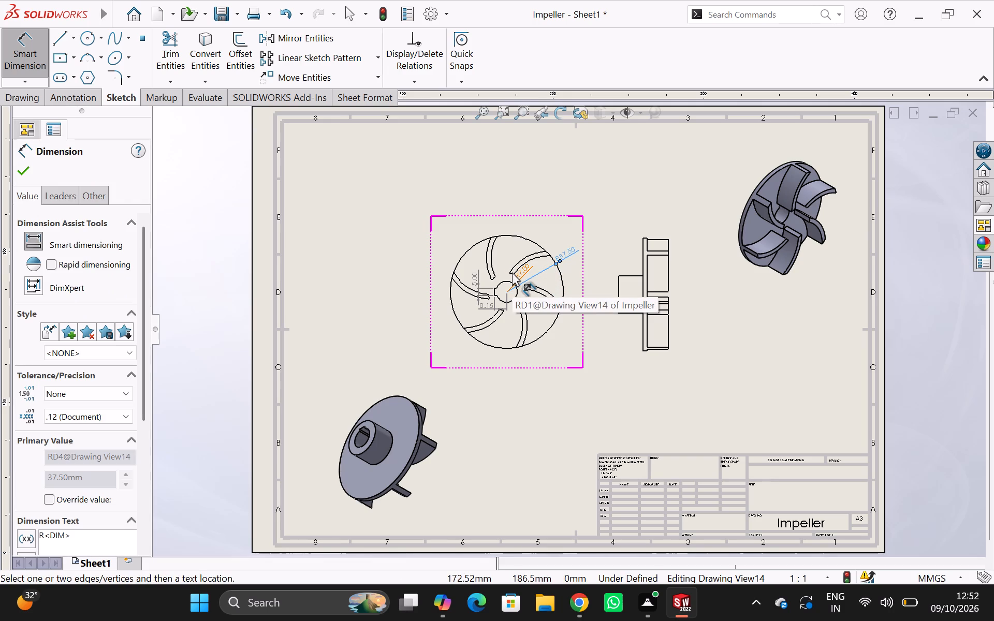
pyautogui.click(491, 256)
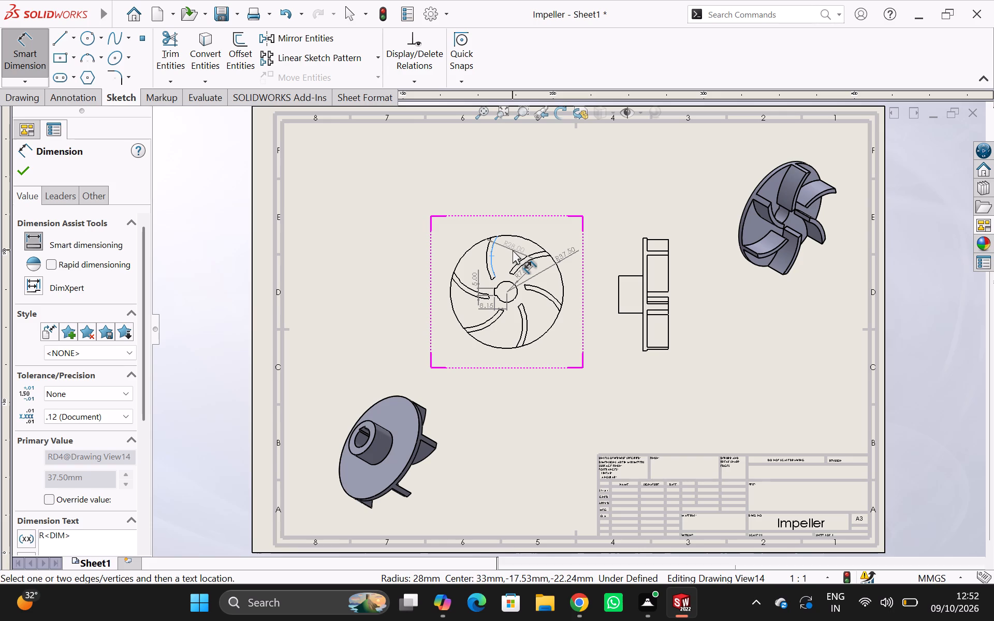
pyautogui.click(513, 250)
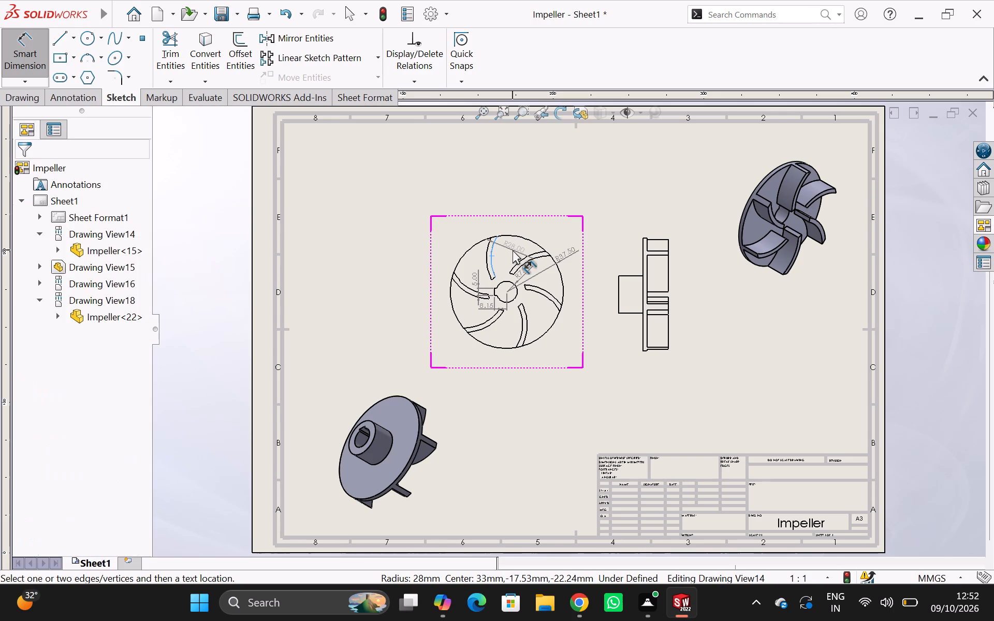
pyautogui.click(486, 260)
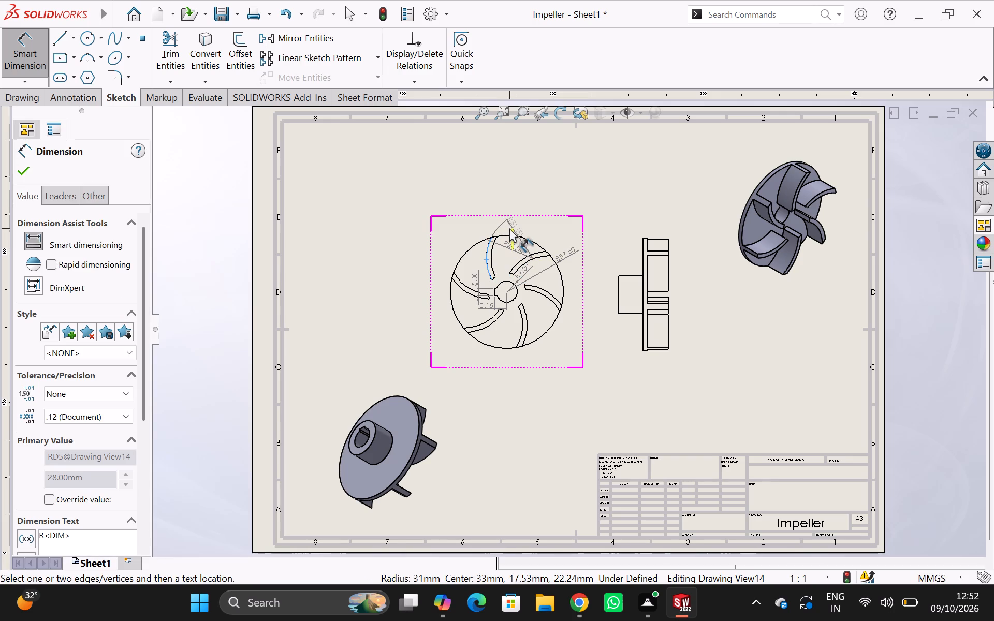
pyautogui.click(515, 229)
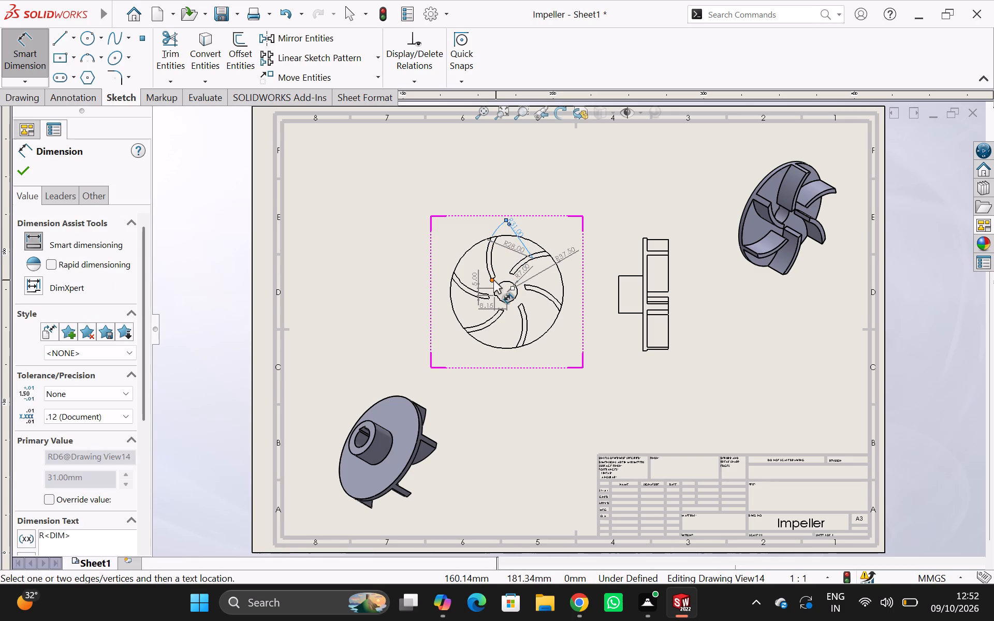
pyautogui.scroll(-4, 493, 280)
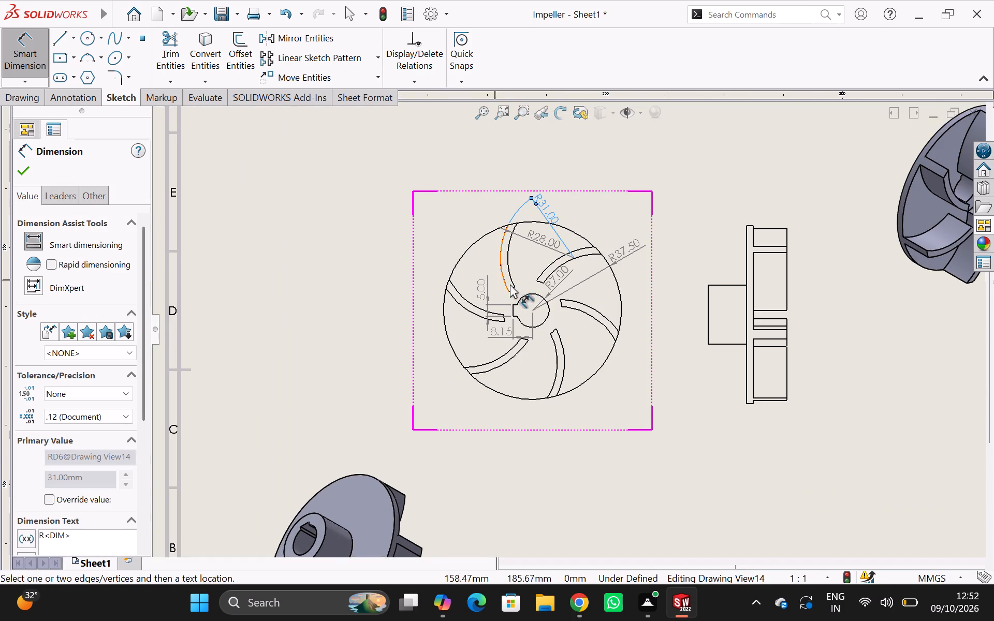
# Dimension the radius of the upper blade's inner end edge near the bore in the blade-face view.
pyautogui.click(510, 289)
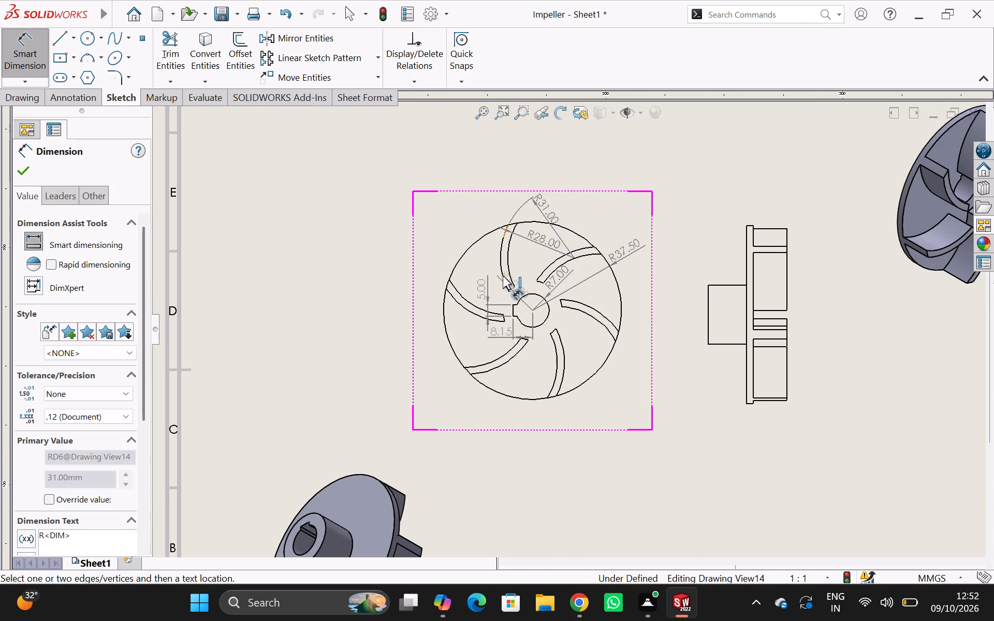
pyautogui.click(525, 277)
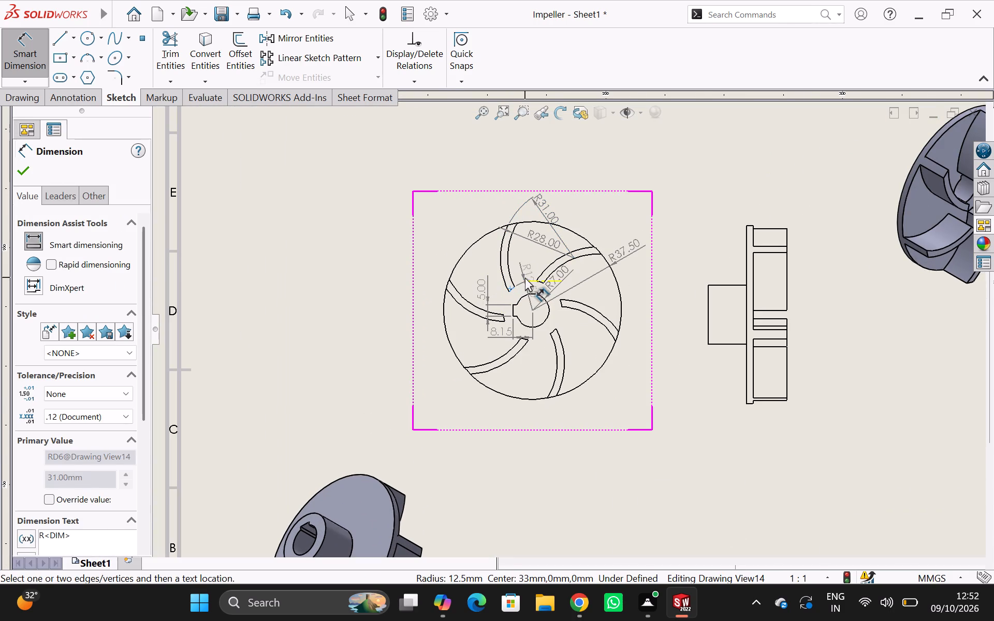
# Dimension the disc's thickness and the hub's length below the side view.
pyautogui.scroll(-2, 535, 381)
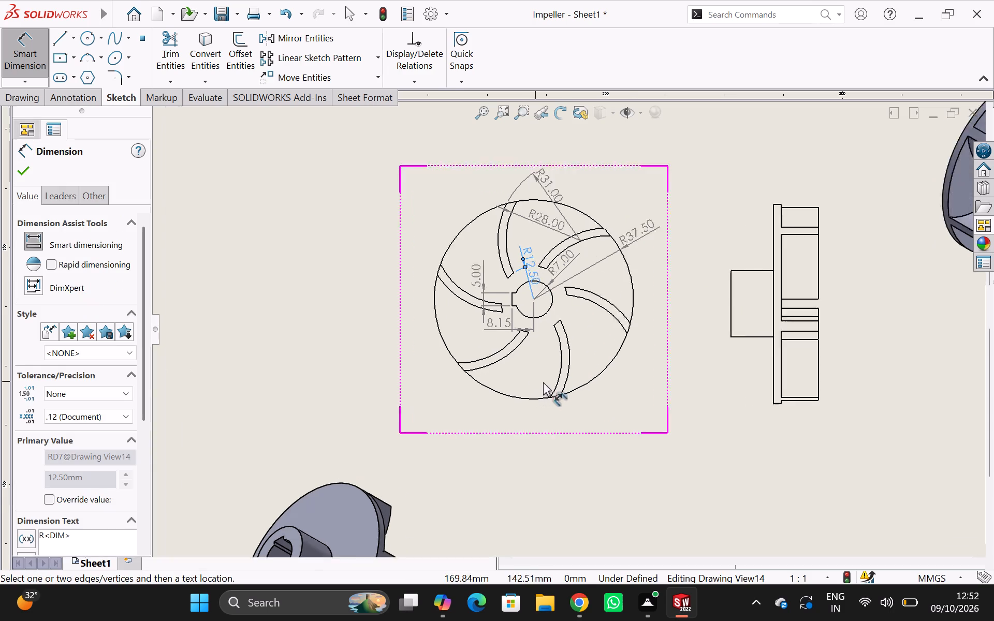
pyautogui.scroll(3, 563, 381)
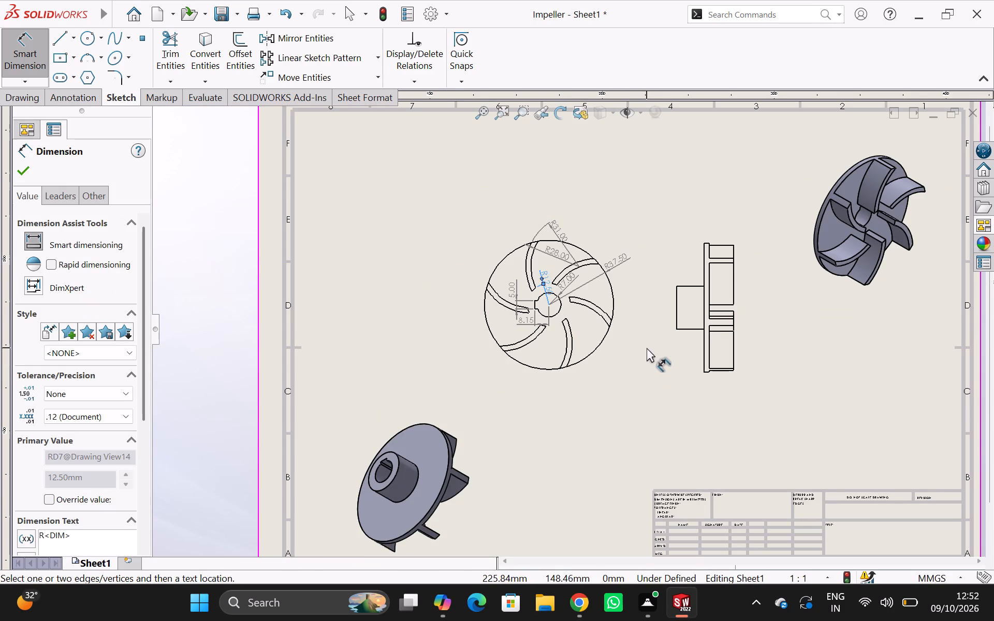
pyautogui.click(706, 374)
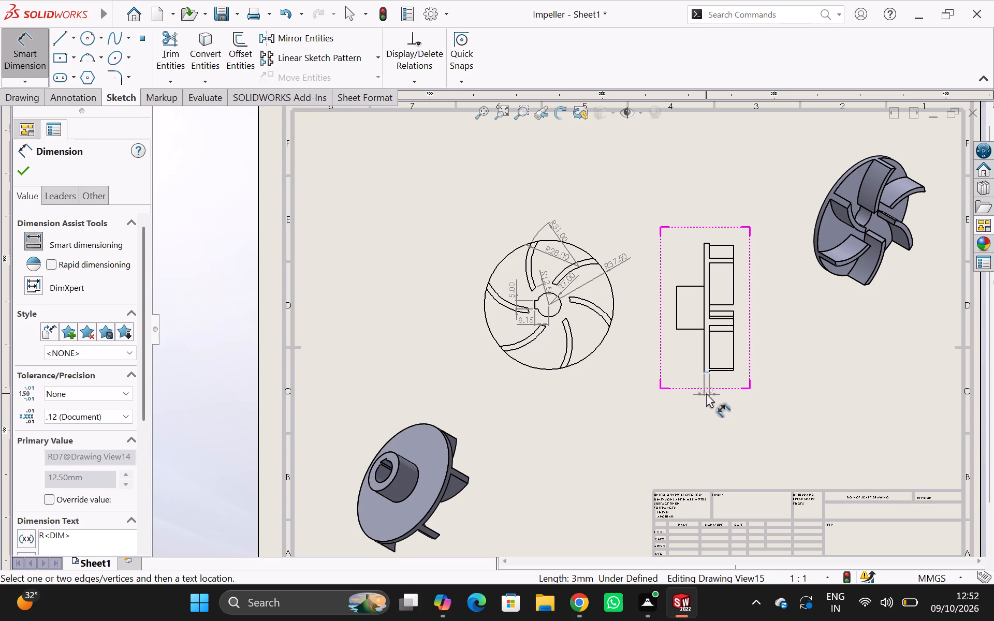
pyautogui.click(706, 392)
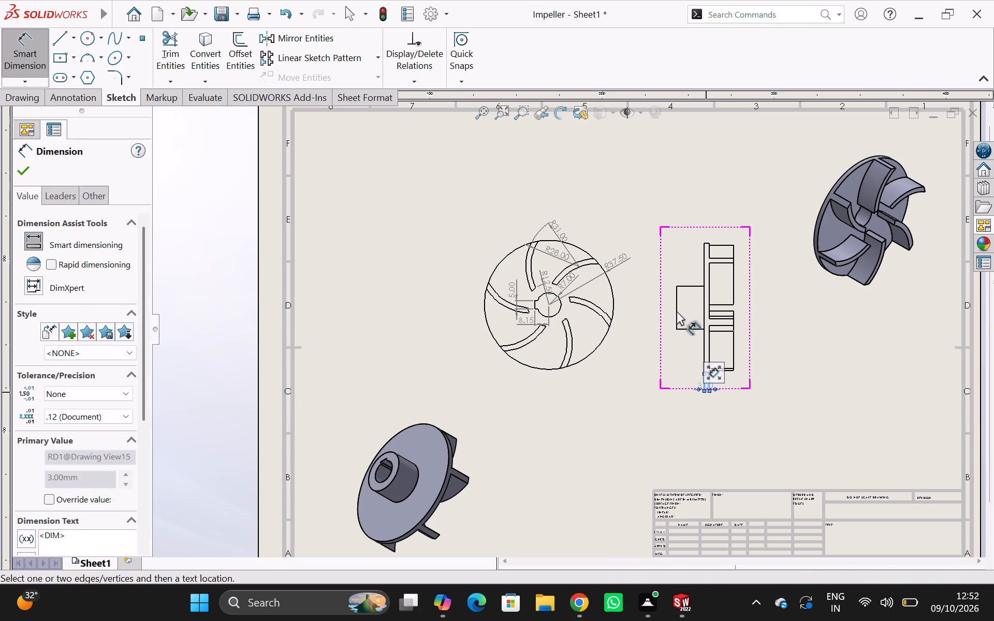
pyautogui.click(677, 331)
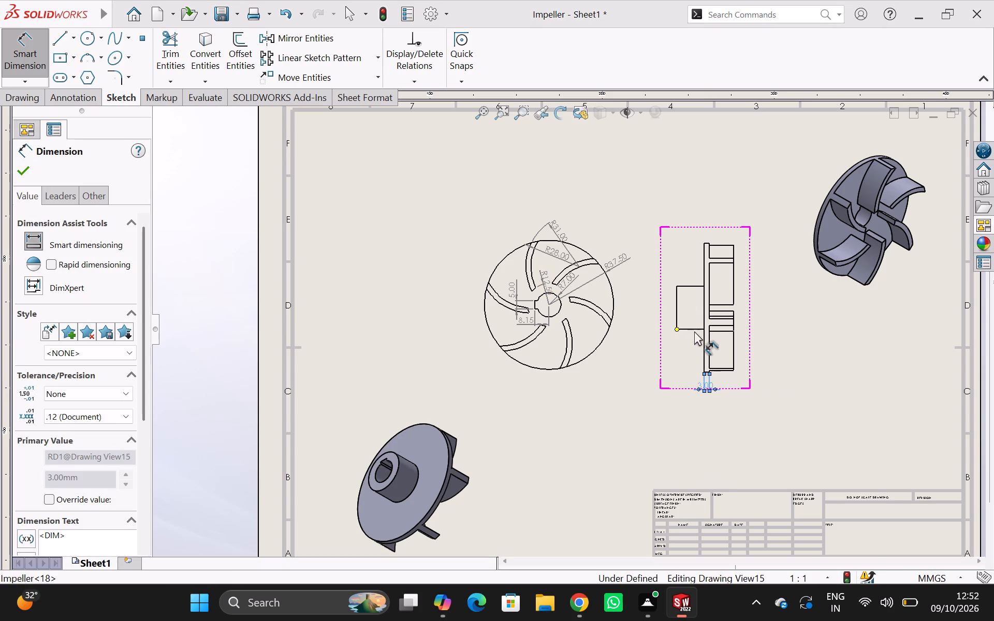
pyautogui.click(704, 329)
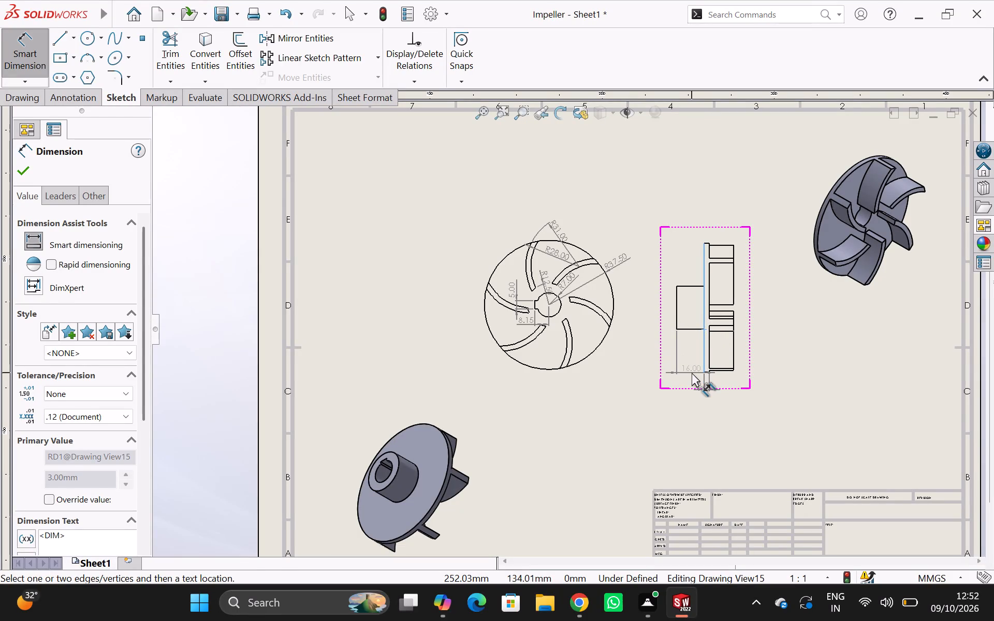
pyautogui.click(692, 373)
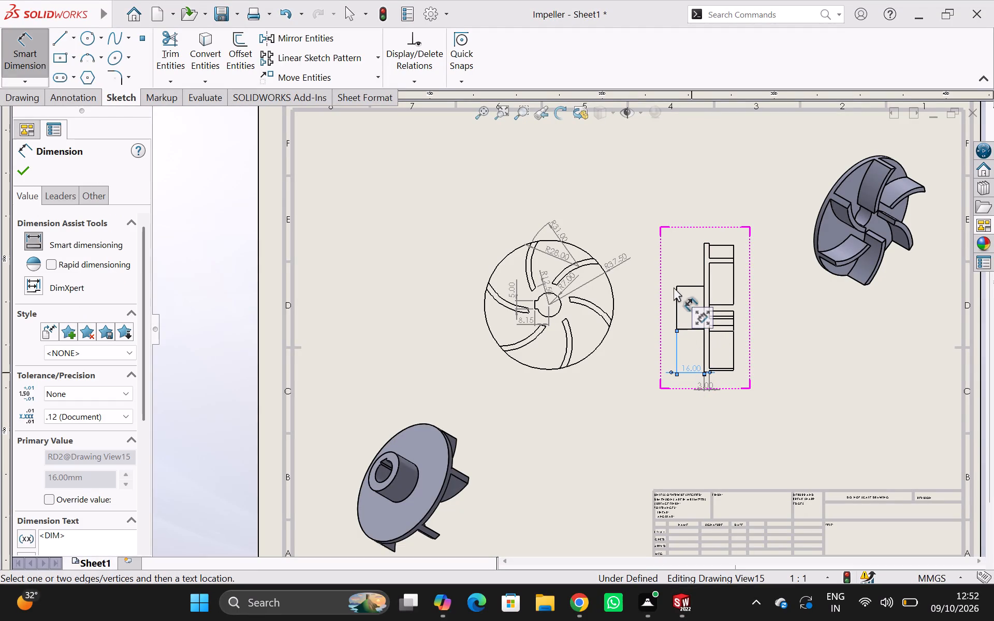
# Dimension the blade width above the side view and the hub's outer diameter beside the hub, and finish dimensioning.
pyautogui.click(710, 245)
pyautogui.click(734, 245)
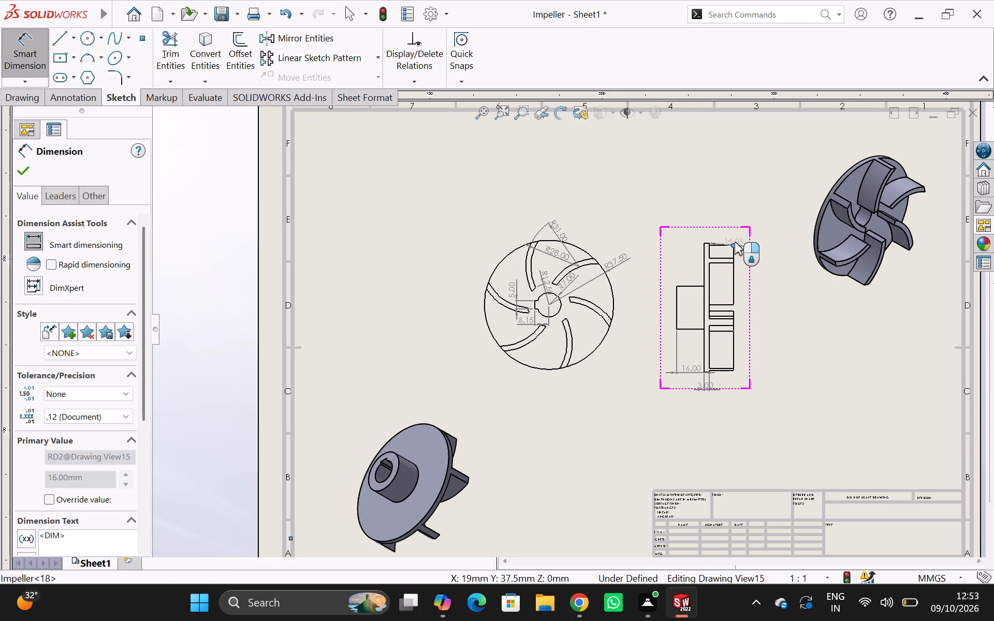
pyautogui.click(728, 235)
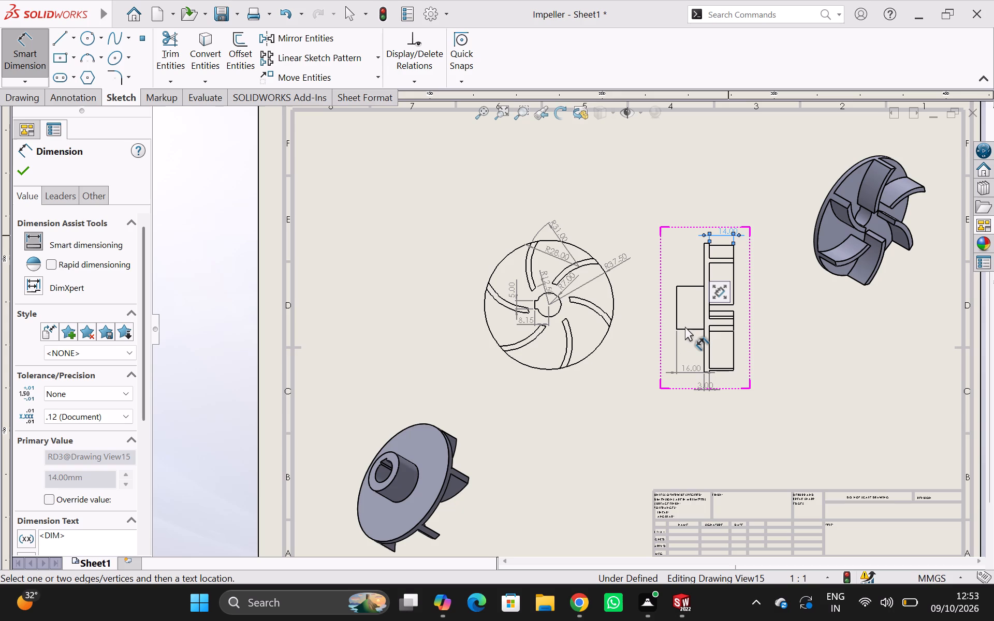
pyautogui.click(675, 299)
pyautogui.click(667, 299)
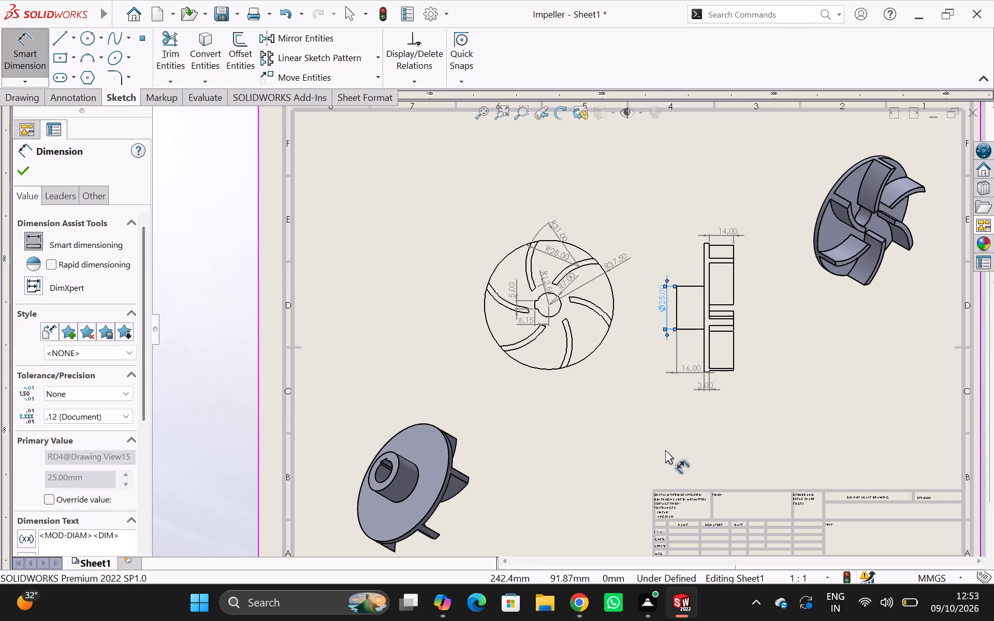
pyautogui.click(17, 168)
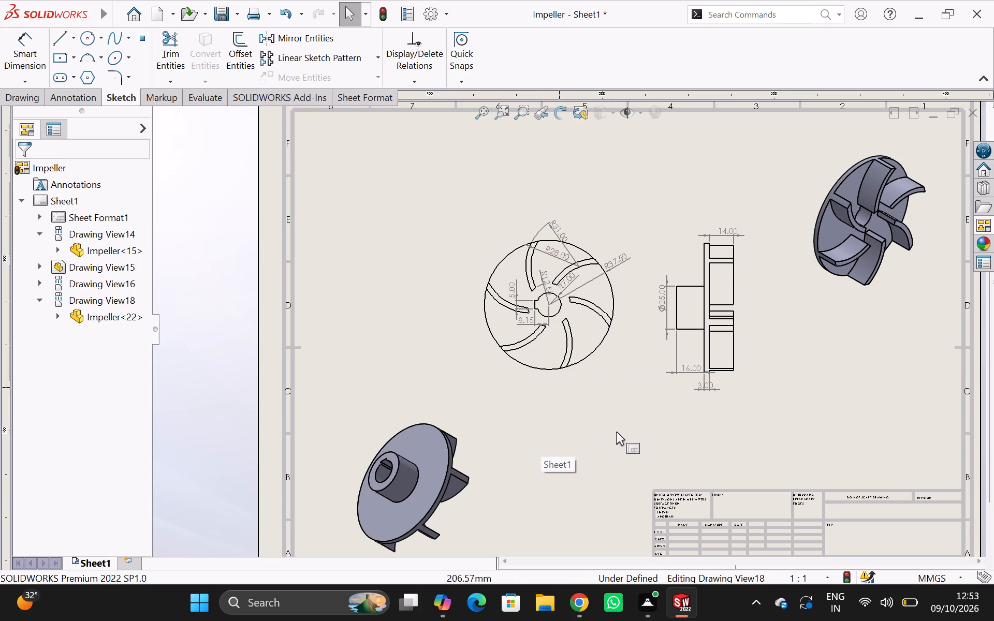
# Review the dimensioned views and the title block across the drawing sheet.
pyautogui.scroll(-3, 631, 437)
pyautogui.scroll(-1, 844, 515)
pyautogui.scroll(3, 898, 529)
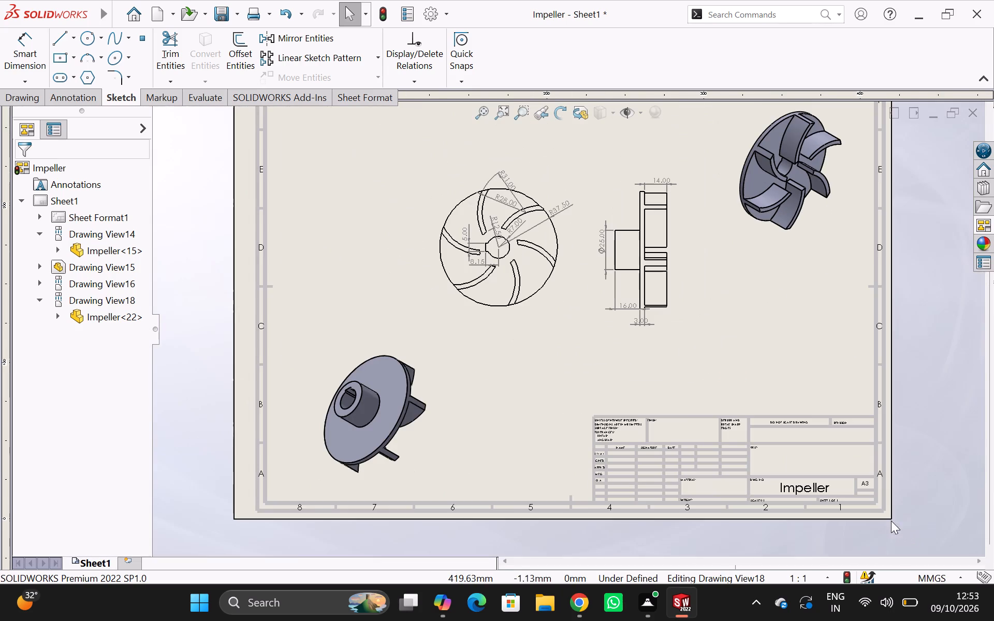
pyautogui.scroll(-3, 859, 464)
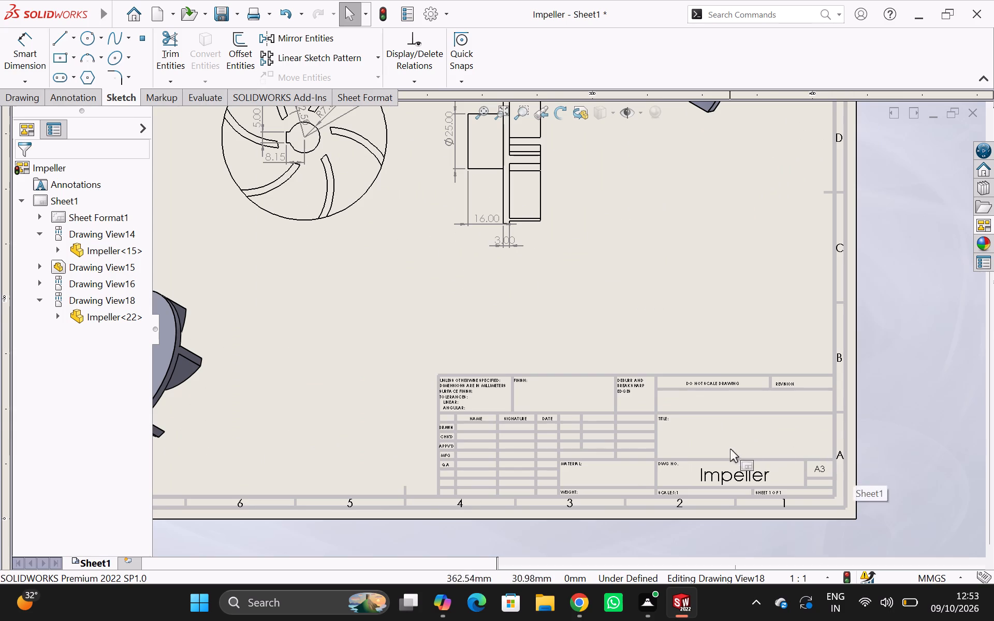
pyautogui.scroll(4, 730, 449)
pyautogui.scroll(1, 551, 290)
pyautogui.scroll(-2, 579, 249)
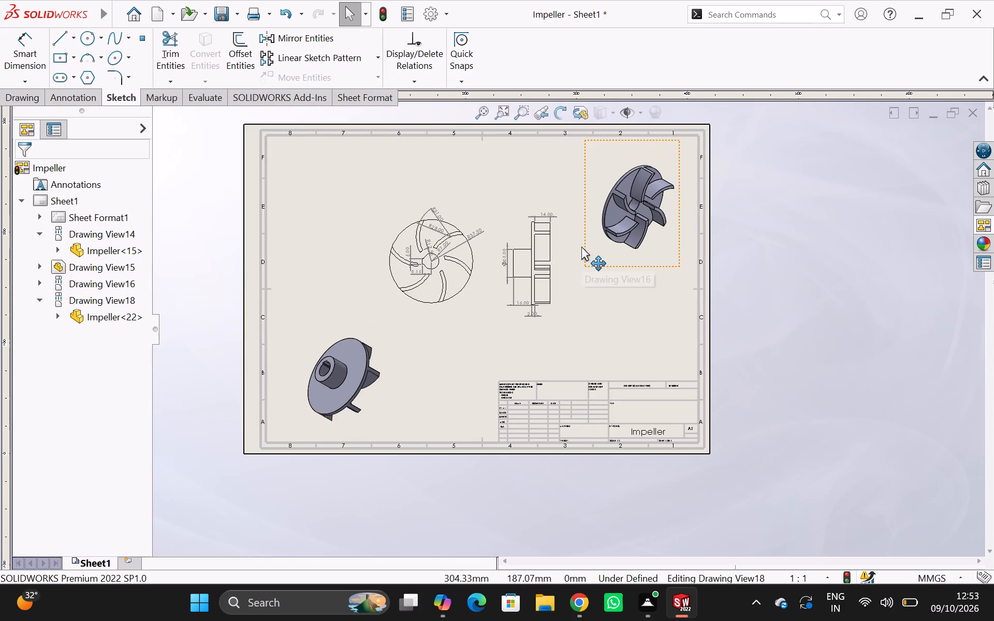
pyautogui.scroll(-1, 581, 246)
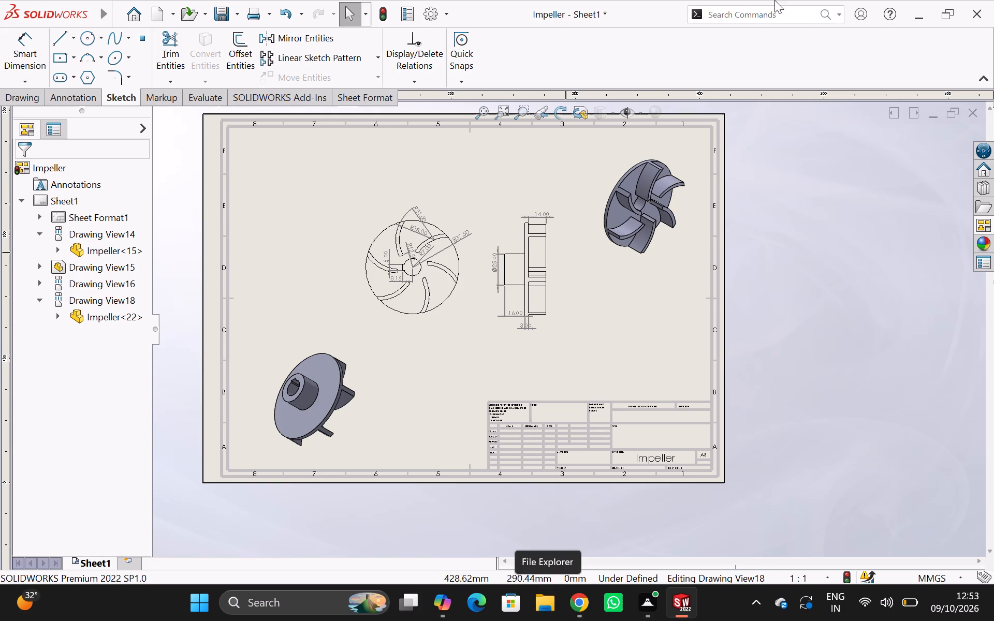
# Save the drawing as a PDF named Impeller in the solid works folder.
pyautogui.hotkey('ctrl', 's')
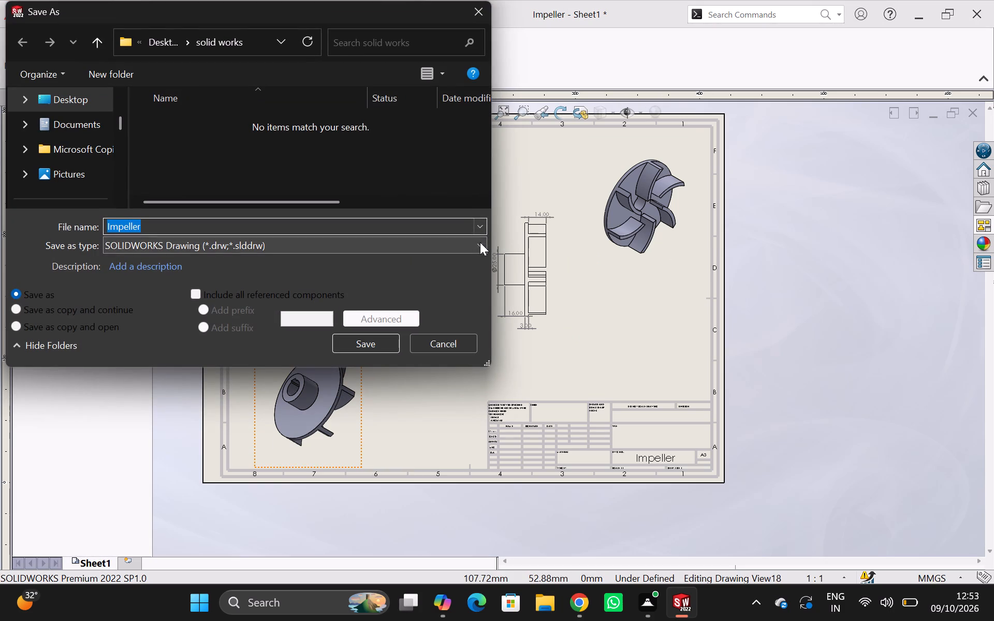
pyautogui.click(480, 242)
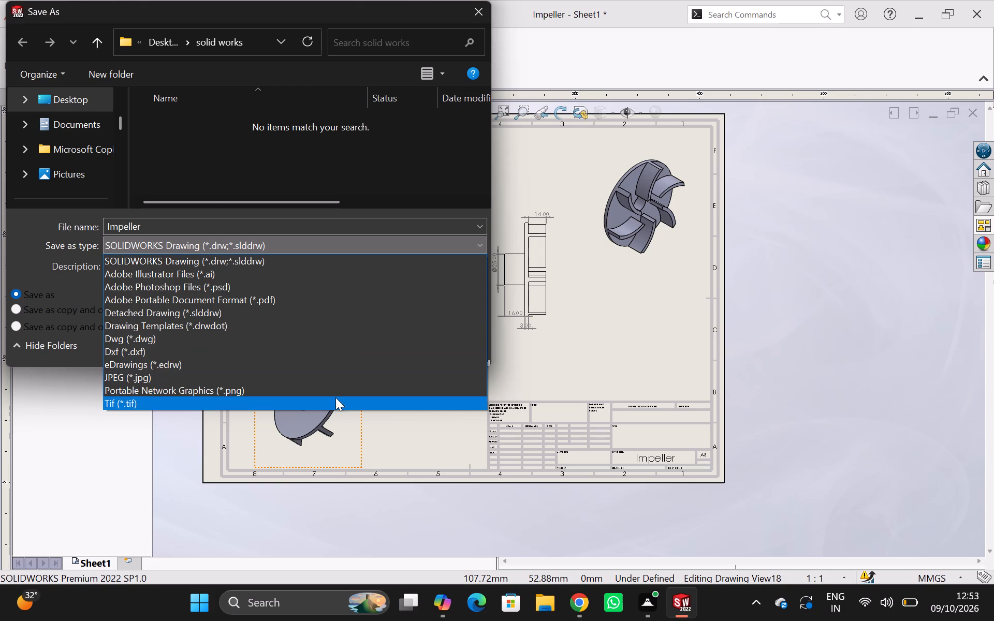
pyautogui.click(340, 305)
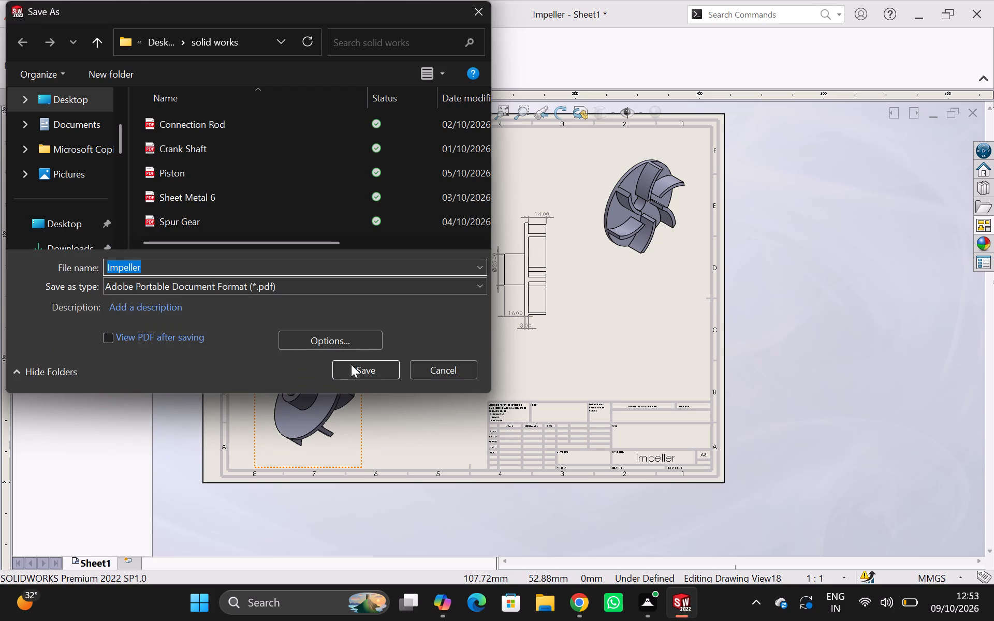
pyautogui.click(361, 367)
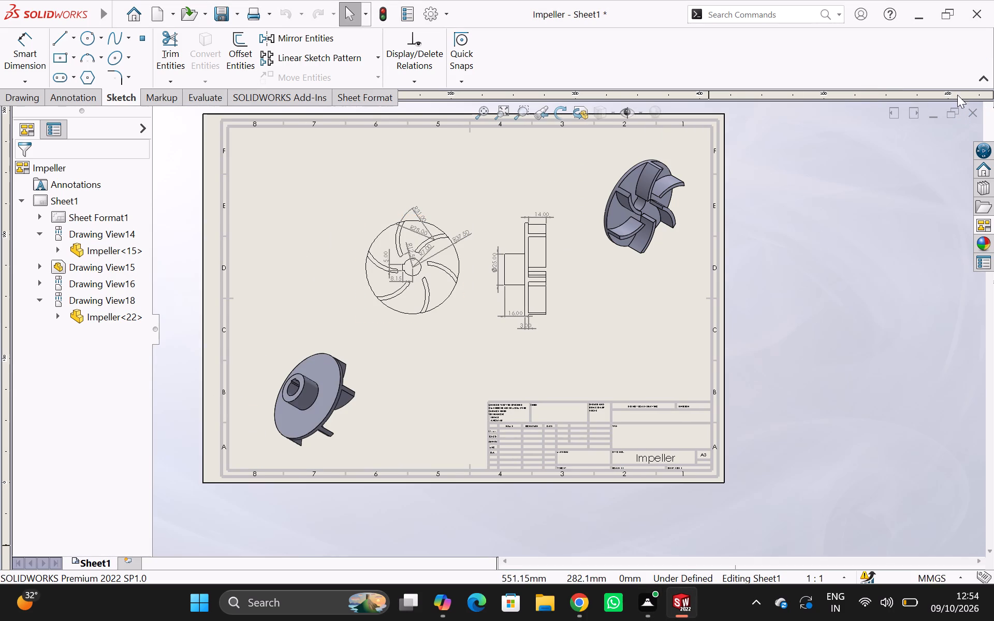
# Close the drawing without saving the modified documents.
pyautogui.click(975, 108)
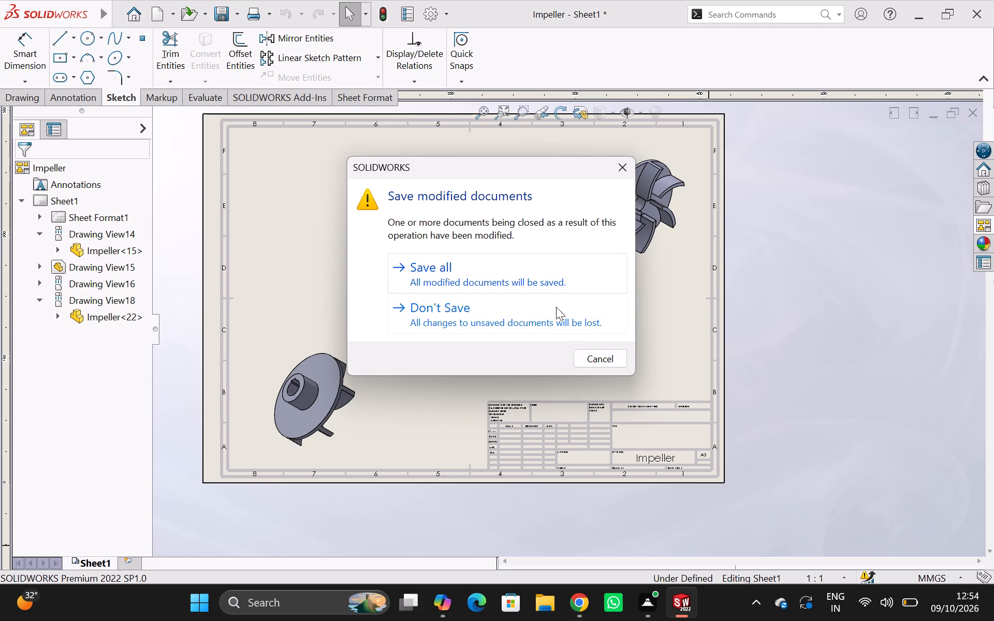
pyautogui.click(547, 321)
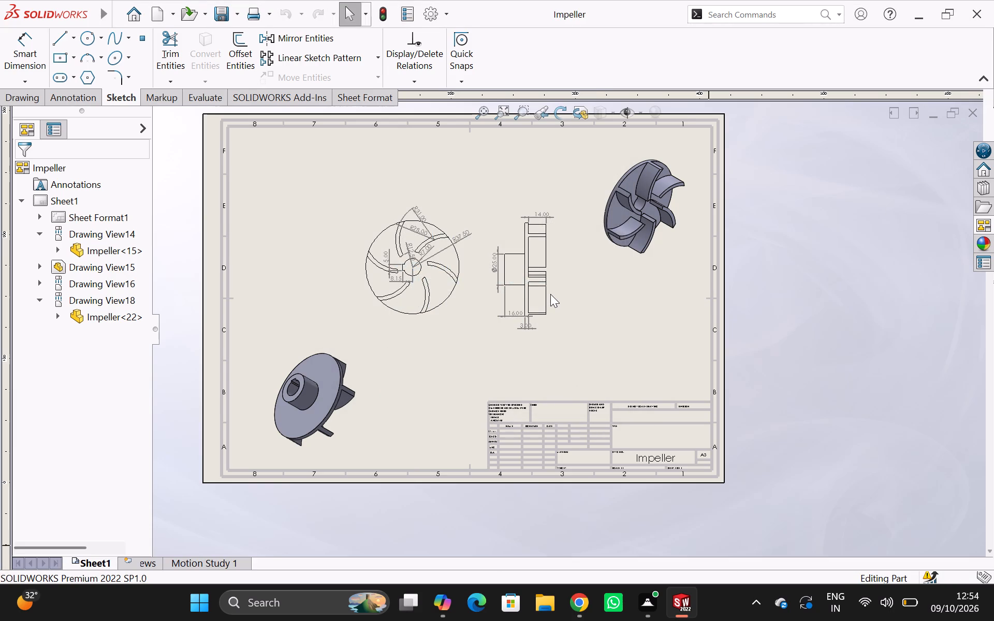
# Minimise SOLIDWORKS to return to the Chrome window with the impeller search.
pyautogui.scroll(-2, 381, 503)
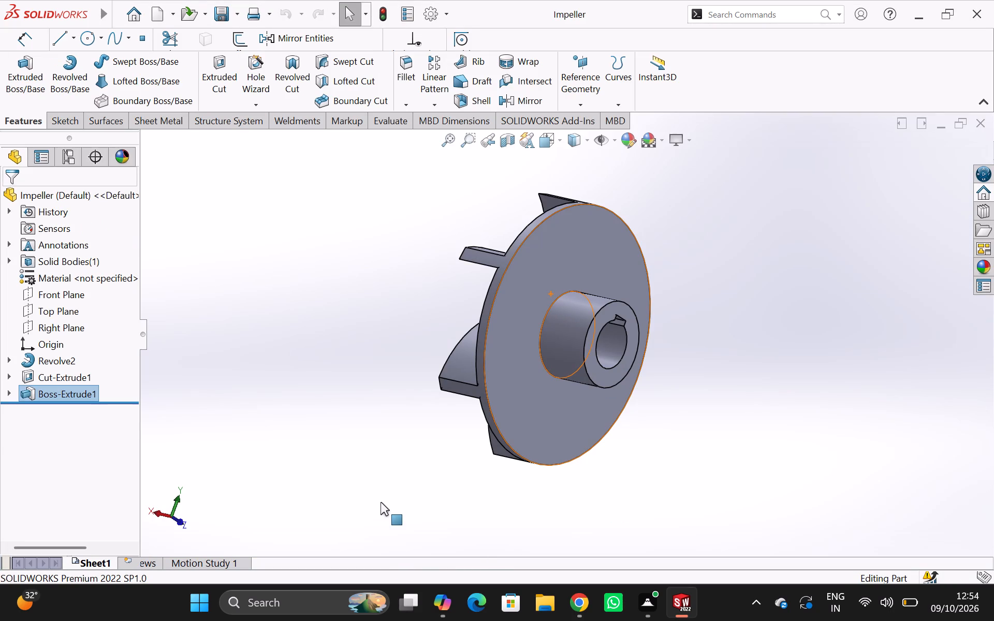
pyautogui.scroll(2, 381, 499)
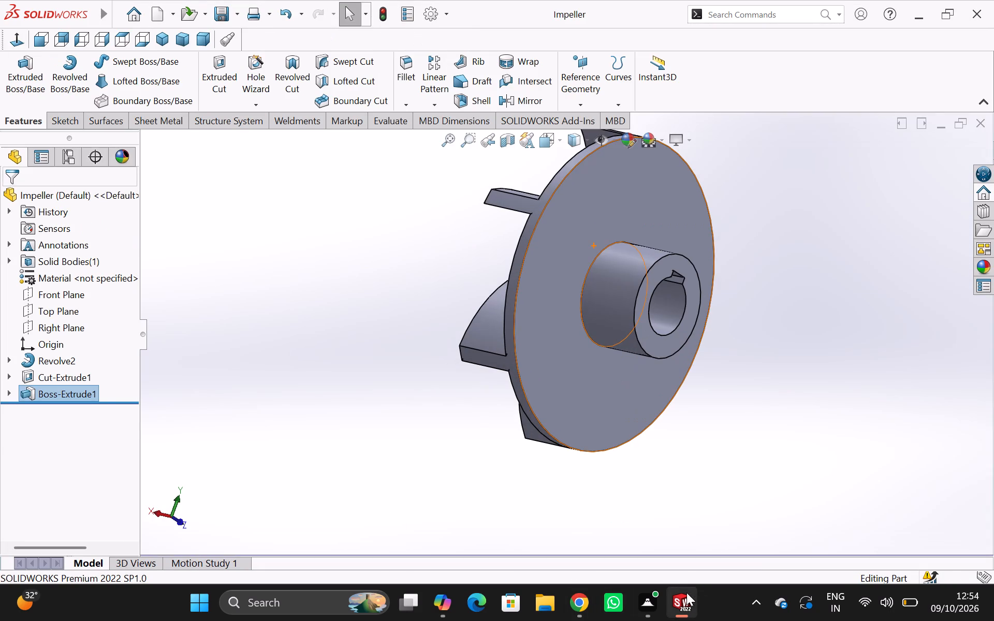
pyautogui.click(685, 597)
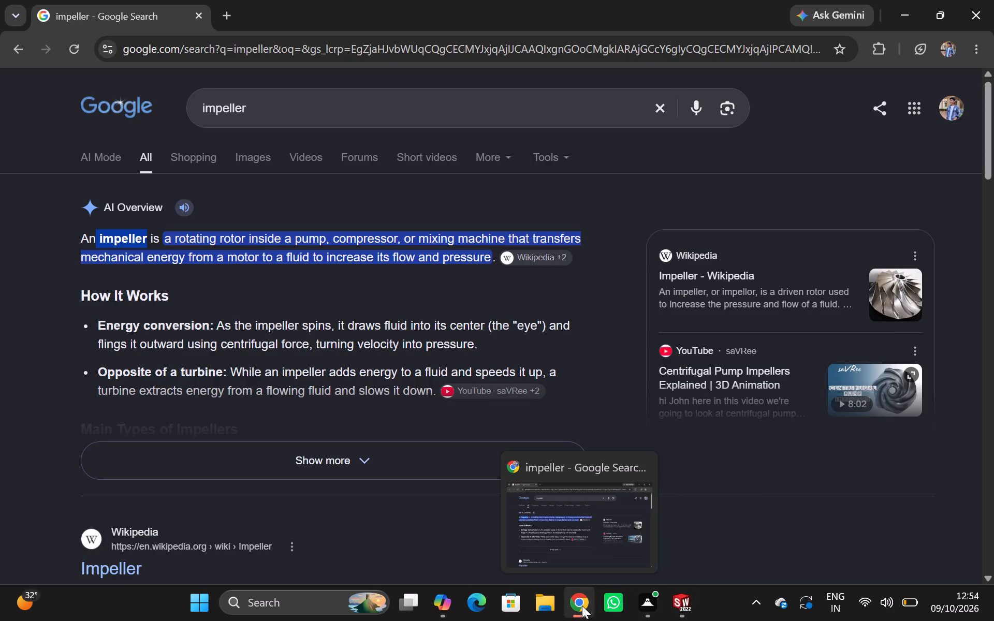